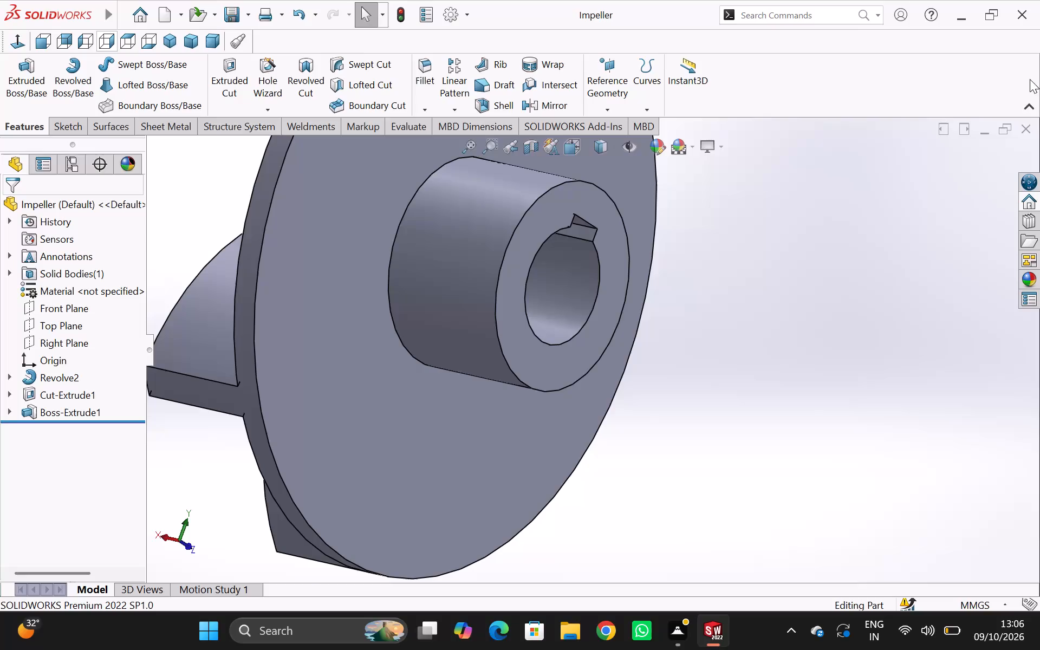
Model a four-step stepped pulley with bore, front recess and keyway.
Close the Impeller part and create a new part document.
{"action": "left_click", "coordinate": [1024, 135]}
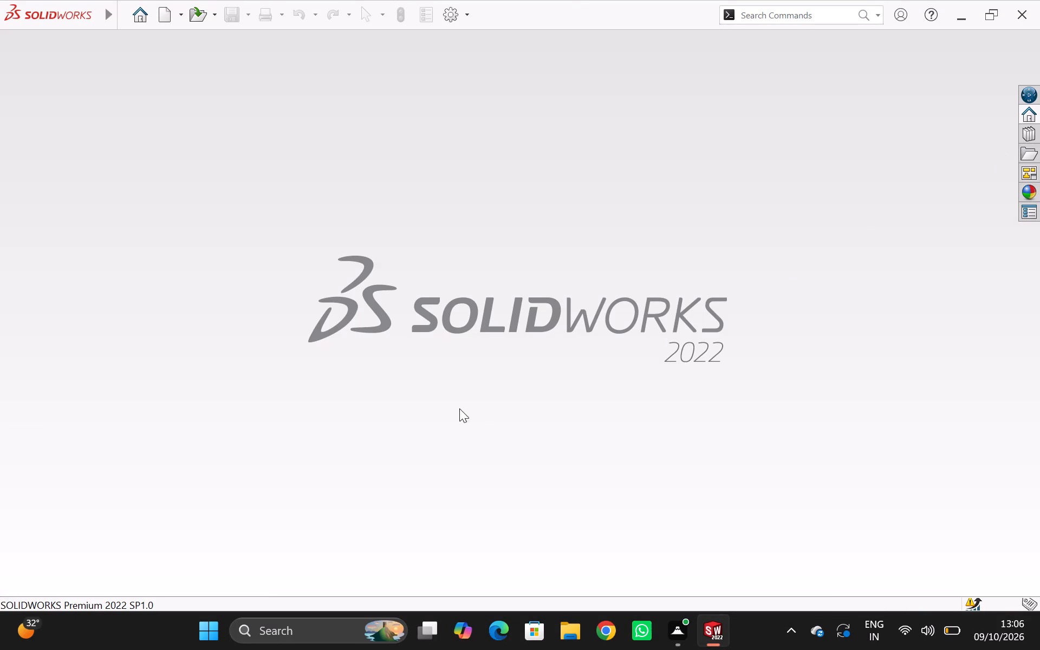
{"action": "left_click", "coordinate": [136, 16]}
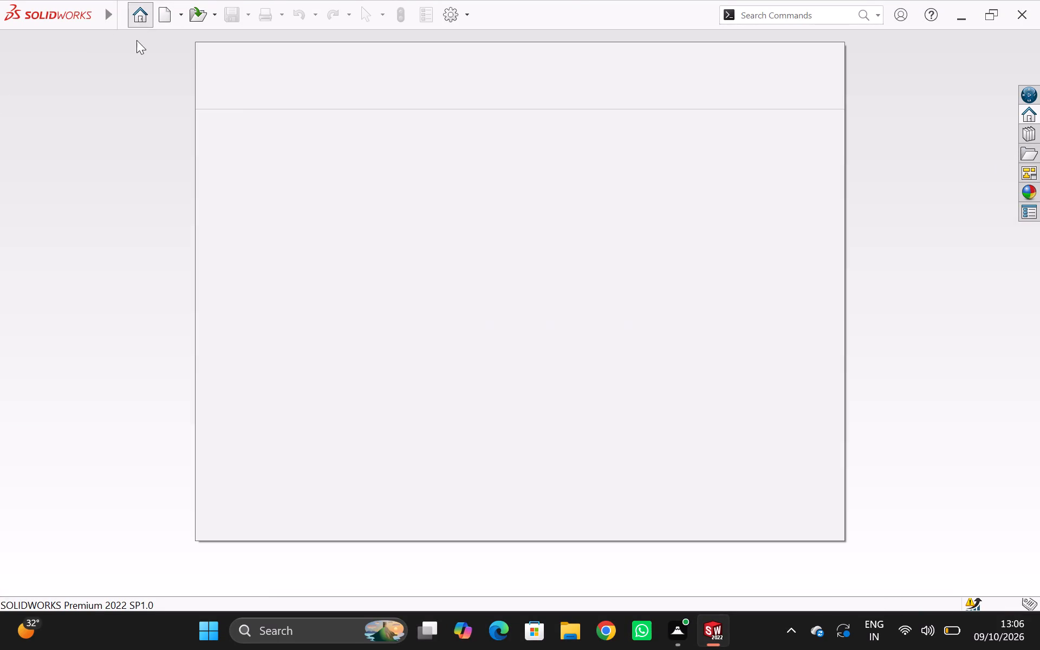
{"action": "left_click", "coordinate": [260, 168]}
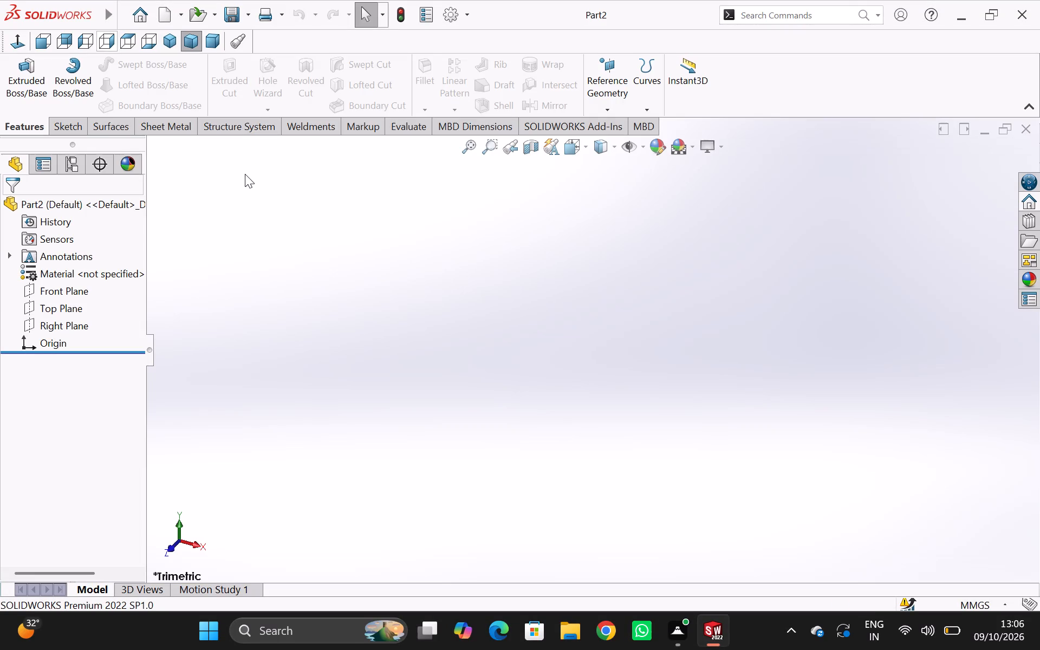
Start a sketch on the Front Plane.
{"action": "left_click", "coordinate": [66, 125]}
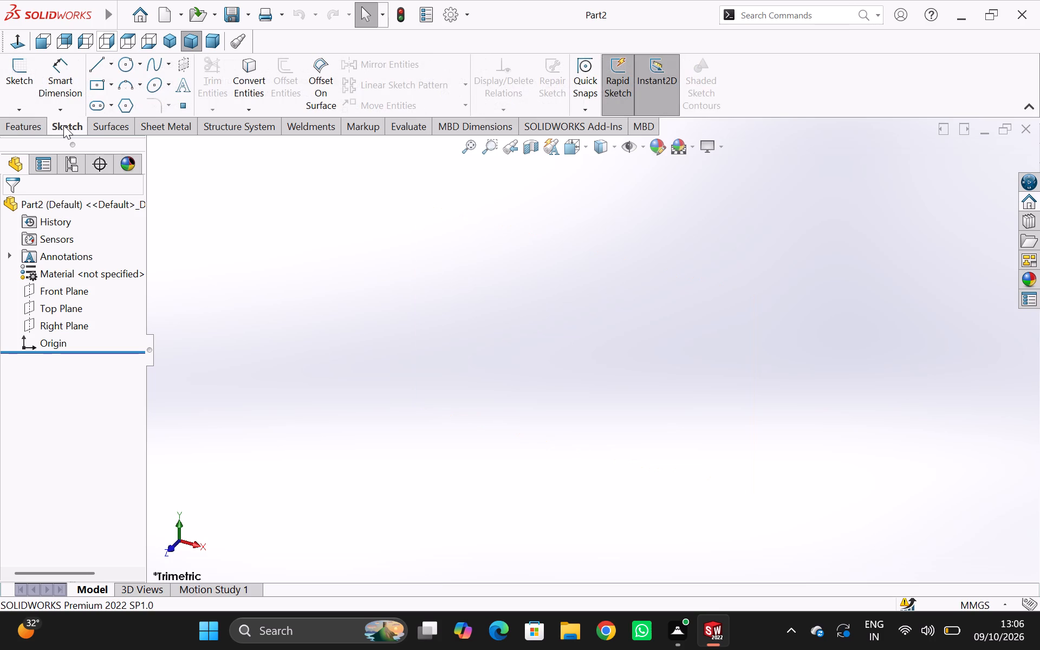
{"action": "left_click_drag", "start_coordinate": [11, 79], "coordinate": [5, 81]}
{"action": "left_click", "coordinate": [434, 205]}
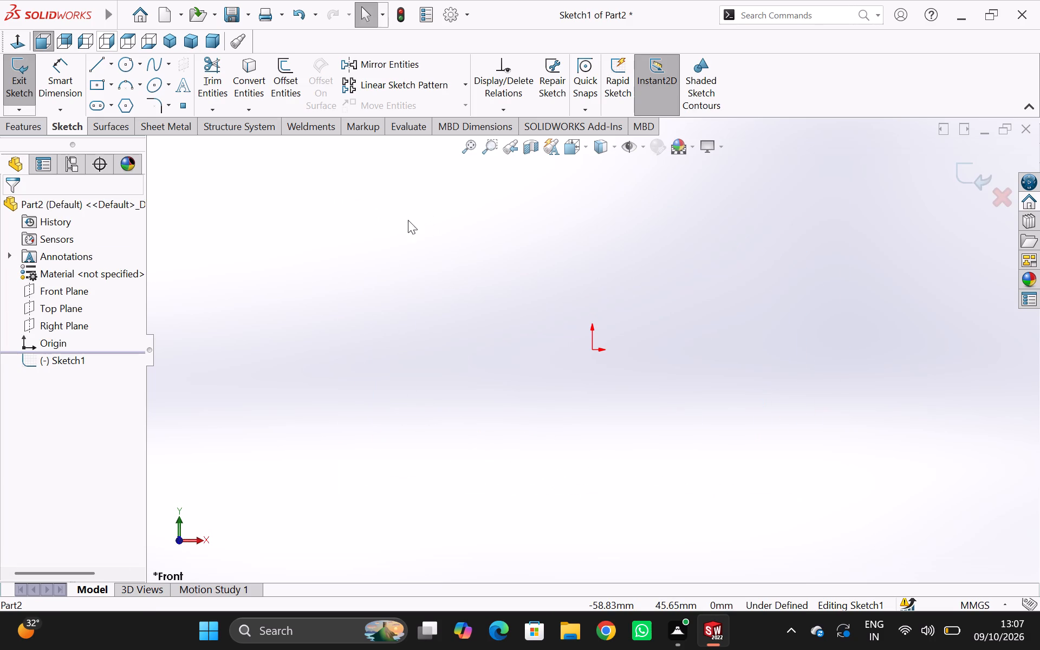
Draw a horizontal centerline through the origin, extending to both sides of it.
{"action": "left_click", "coordinate": [101, 68]}
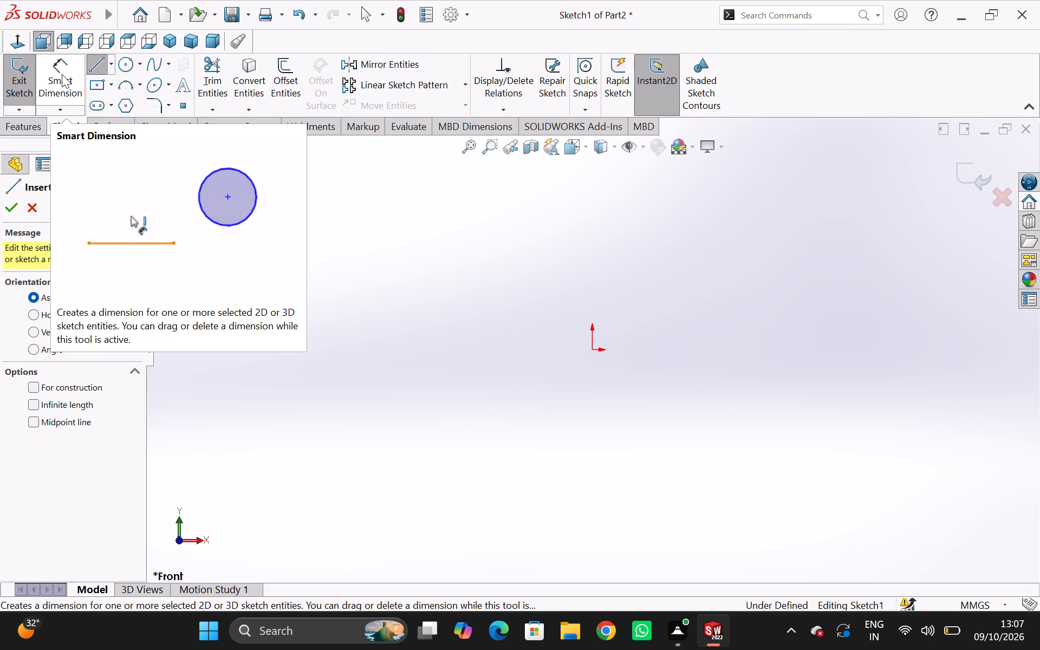
{"action": "left_click", "coordinate": [109, 68]}
{"action": "left_click", "coordinate": [107, 105]}
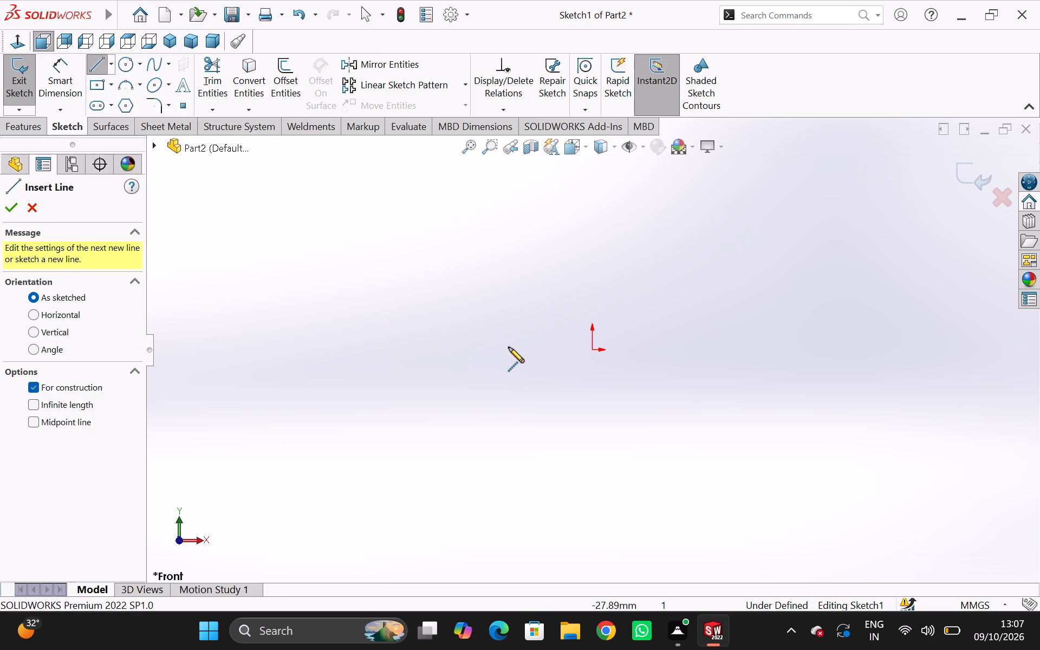
{"action": "left_click", "coordinate": [486, 349]}
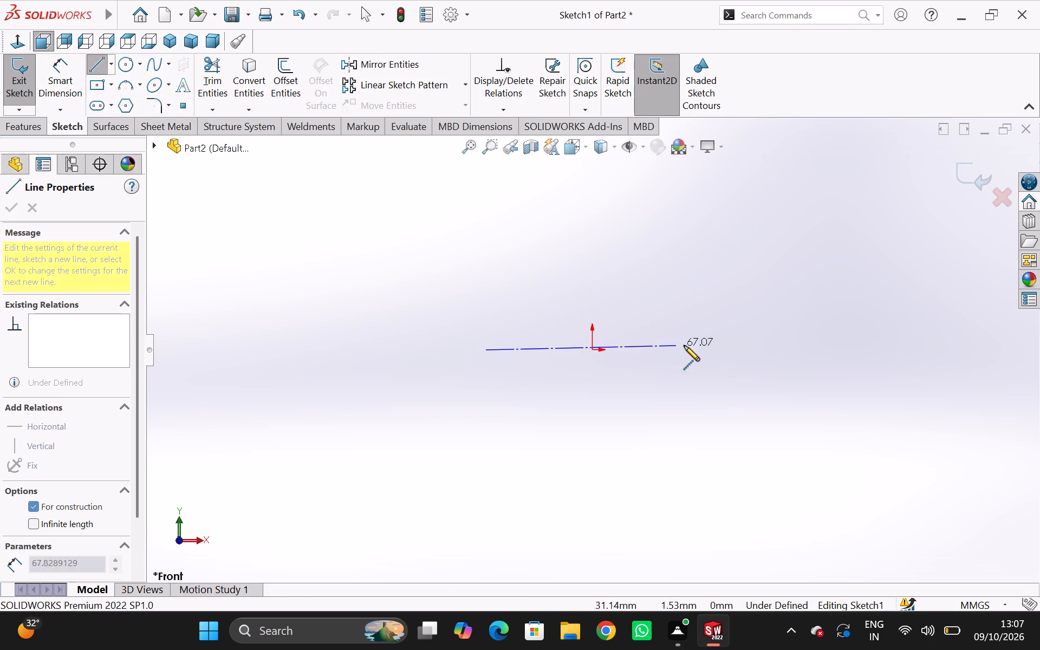
{"action": "left_click", "coordinate": [719, 350]}
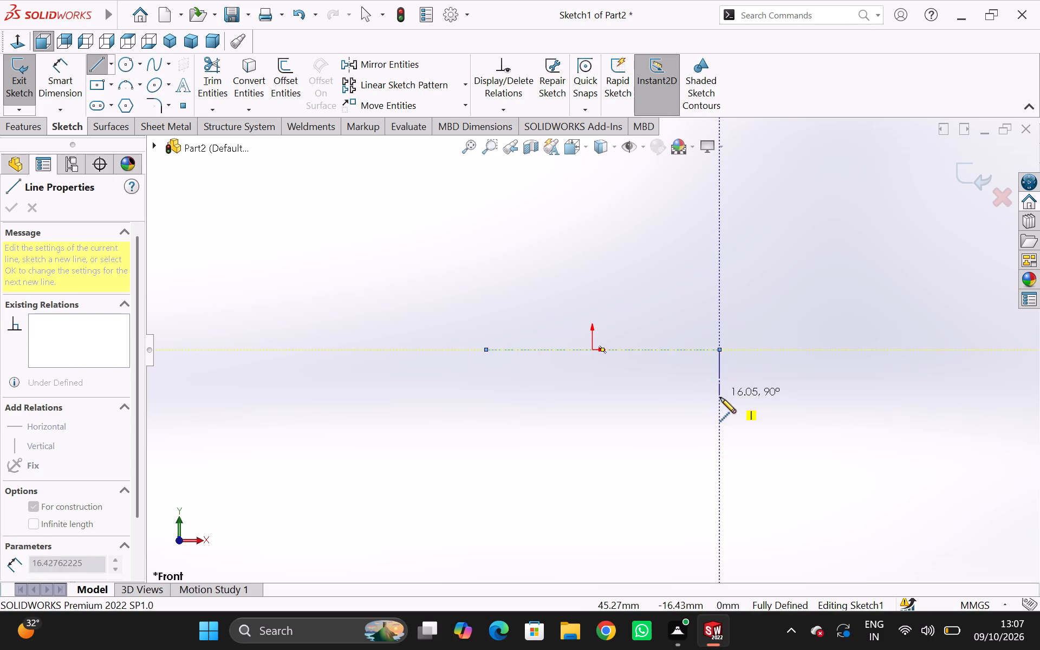
{"action": "key", "text": "Escape"}
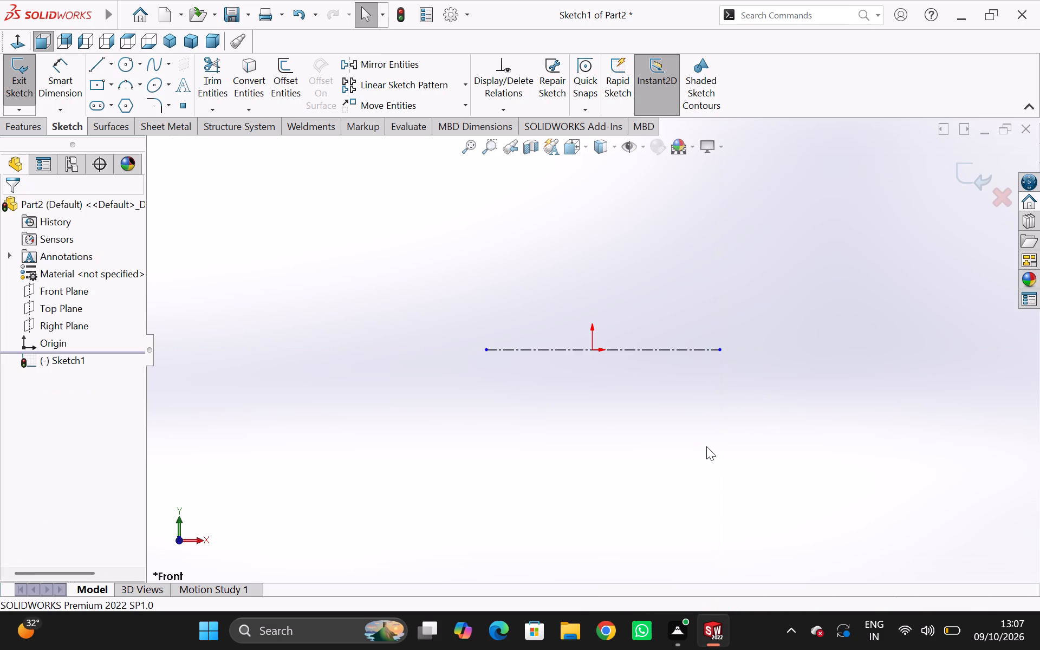
Draw a vertical centerline about 120 mm long through the origin.
{"action": "left_click", "coordinate": [108, 70]}
{"action": "left_click", "coordinate": [108, 101]}
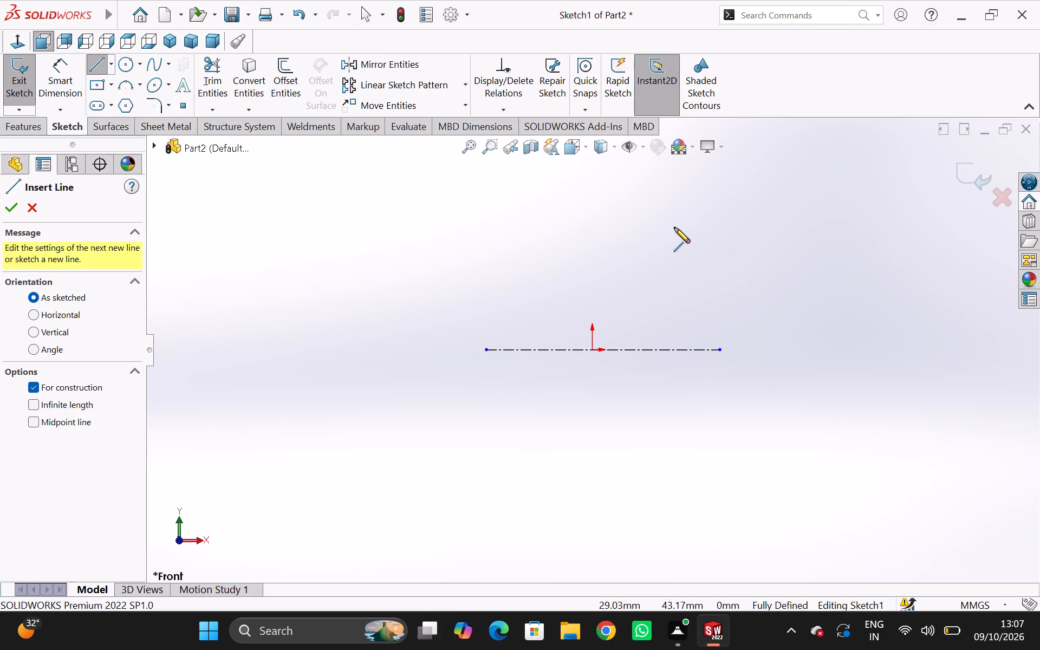
{"action": "left_click", "coordinate": [593, 190]}
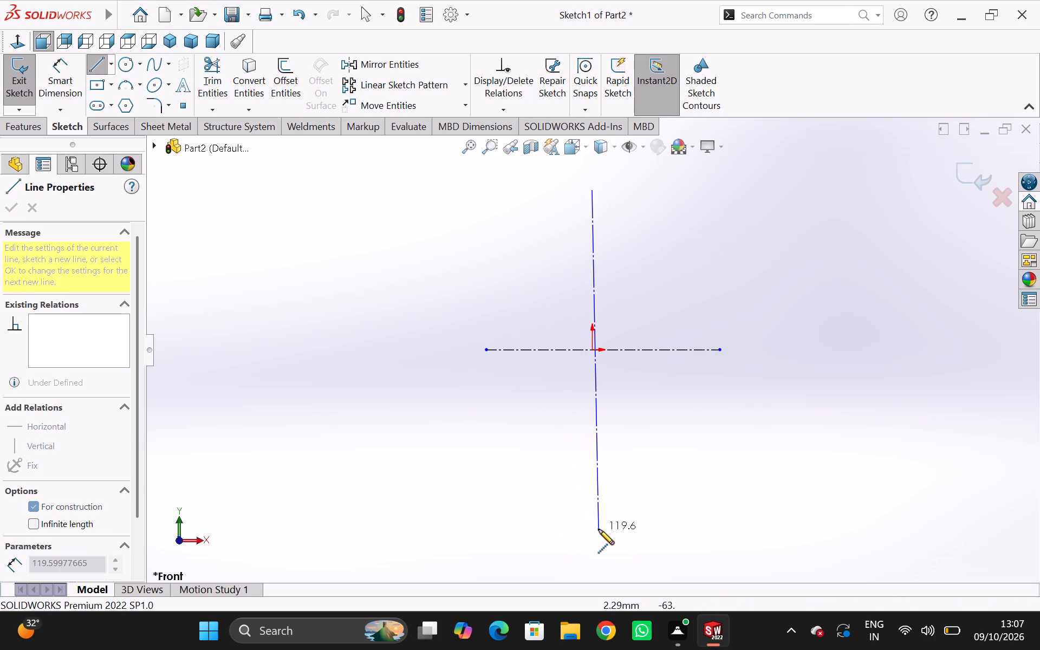
{"action": "left_click", "coordinate": [592, 529]}
{"action": "key", "text": "Escape"}
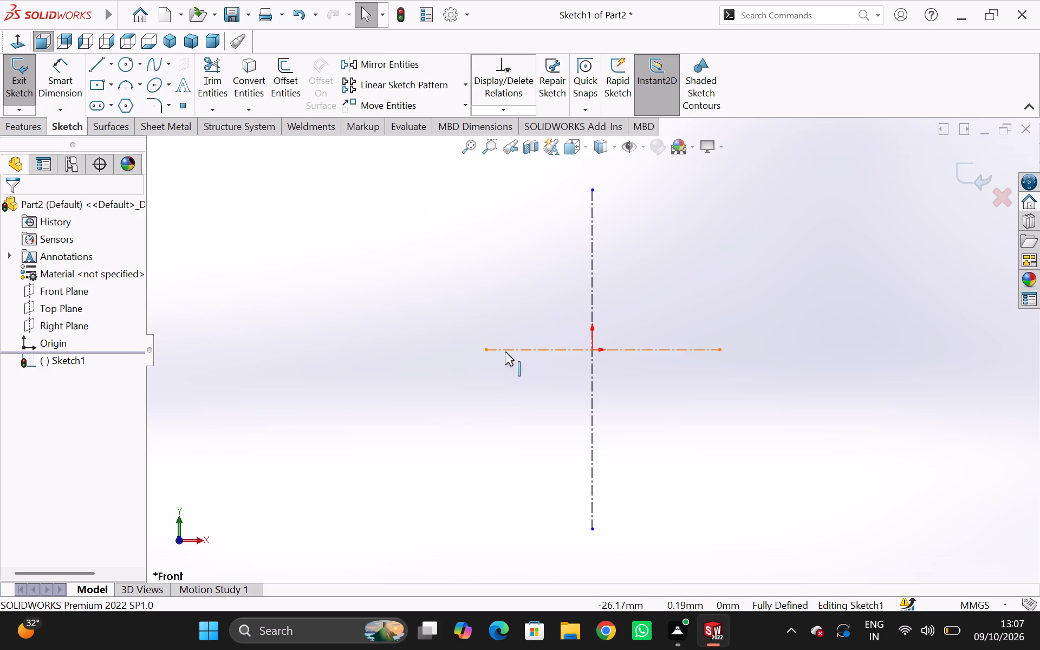
Draw a line straight up from the origin along the vertical centerline in two segments, about 11 mm and 26 mm long.
{"action": "left_click", "coordinate": [95, 64]}
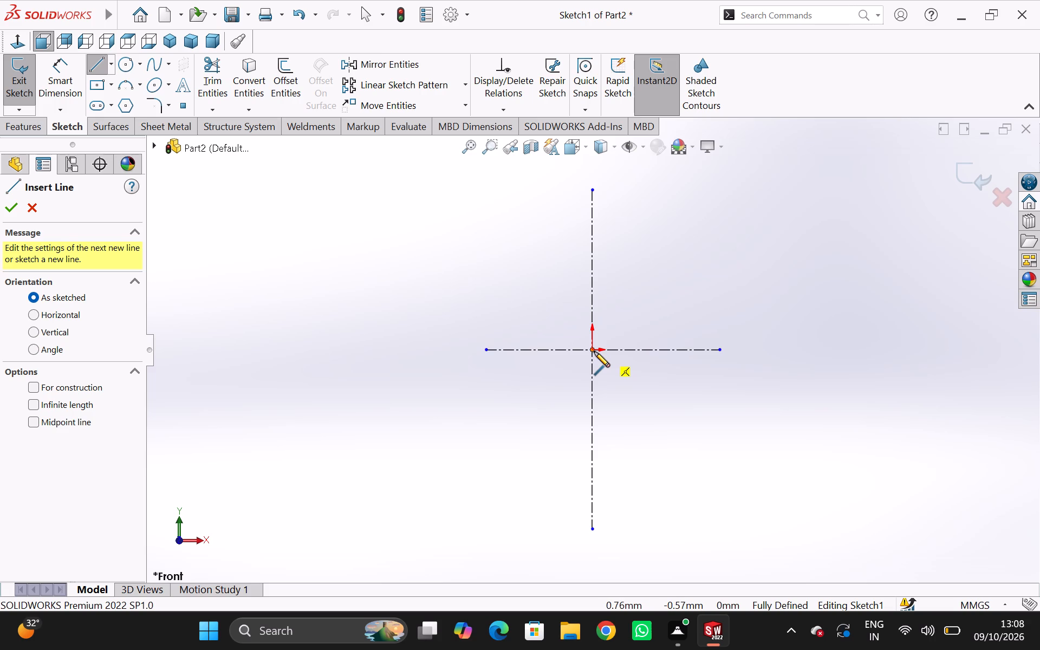
{"action": "left_click", "coordinate": [594, 352]}
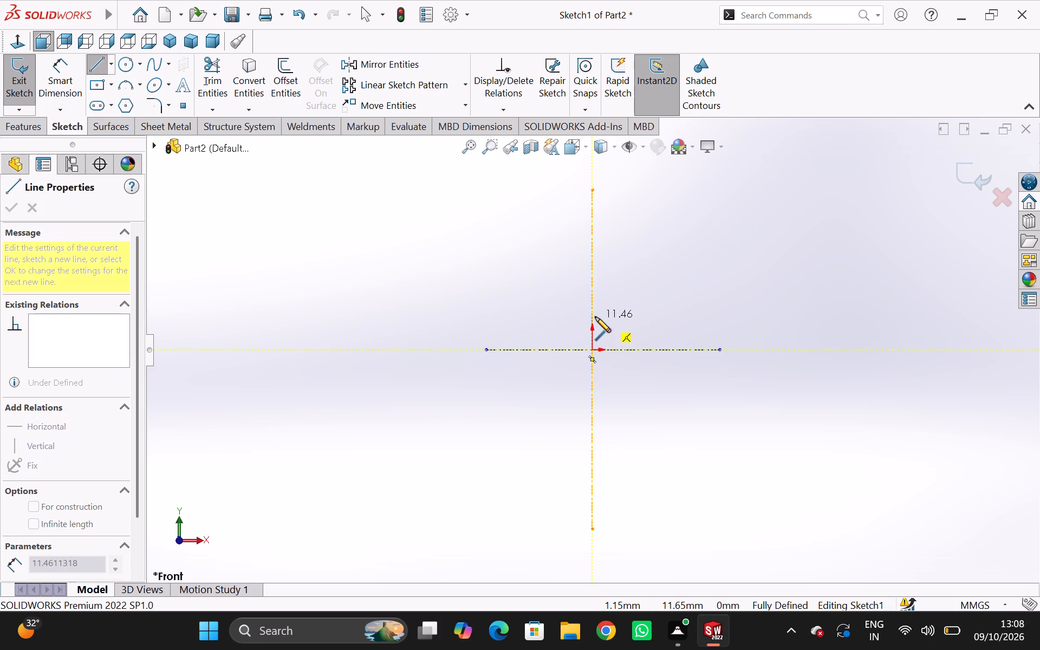
{"action": "left_click", "coordinate": [594, 319]}
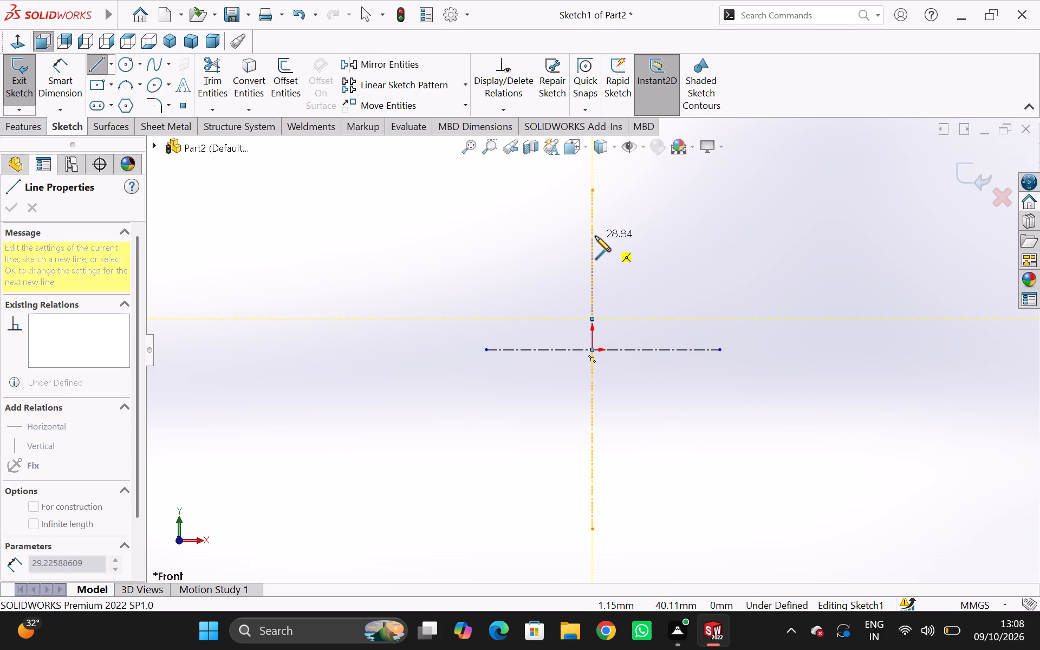
{"action": "left_click", "coordinate": [595, 244]}
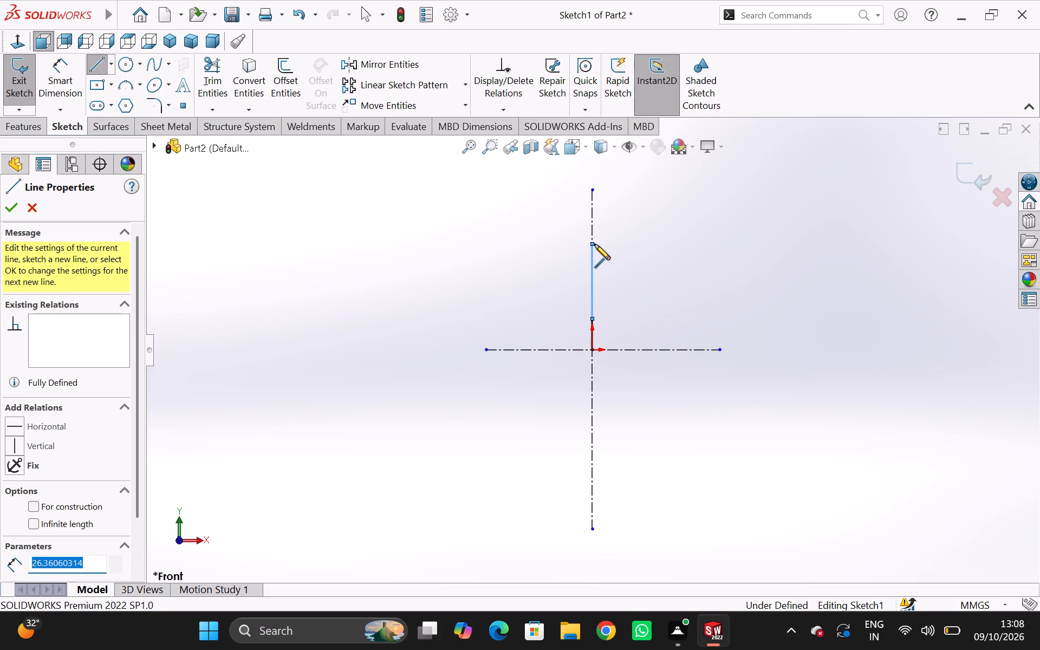
Continue the outline outward and upward as a staircase of four horizontal lines joined by three short rises, the last one slanted.
{"action": "left_click", "coordinate": [643, 244]}
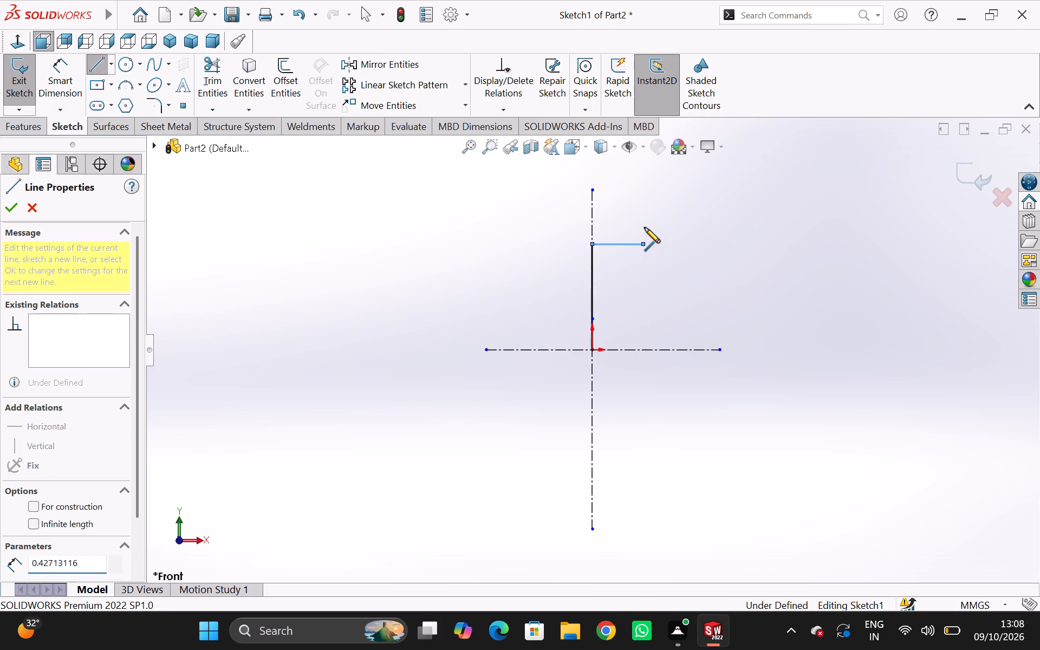
{"action": "left_click", "coordinate": [645, 227]}
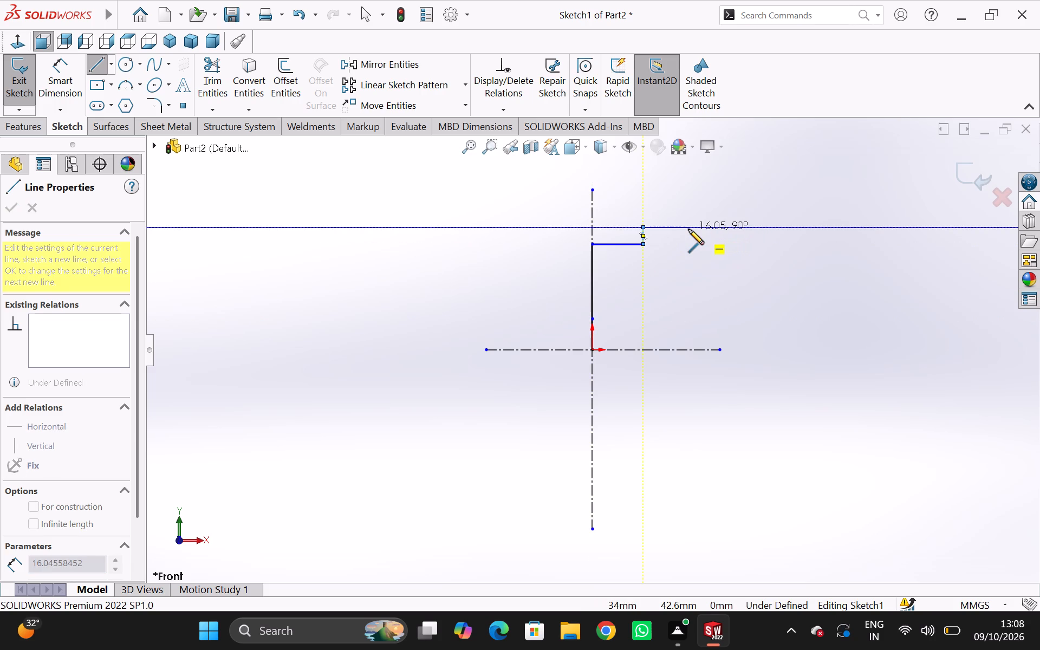
{"action": "left_click", "coordinate": [688, 229]}
{"action": "left_click", "coordinate": [689, 211]}
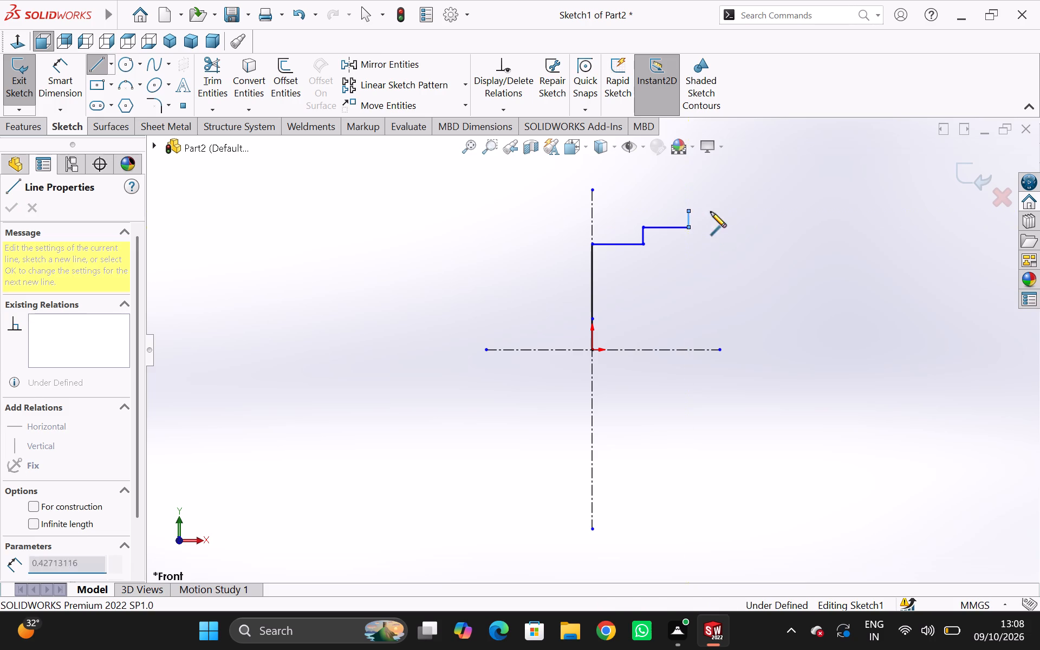
{"action": "left_click", "coordinate": [737, 212]}
{"action": "left_click", "coordinate": [742, 194]}
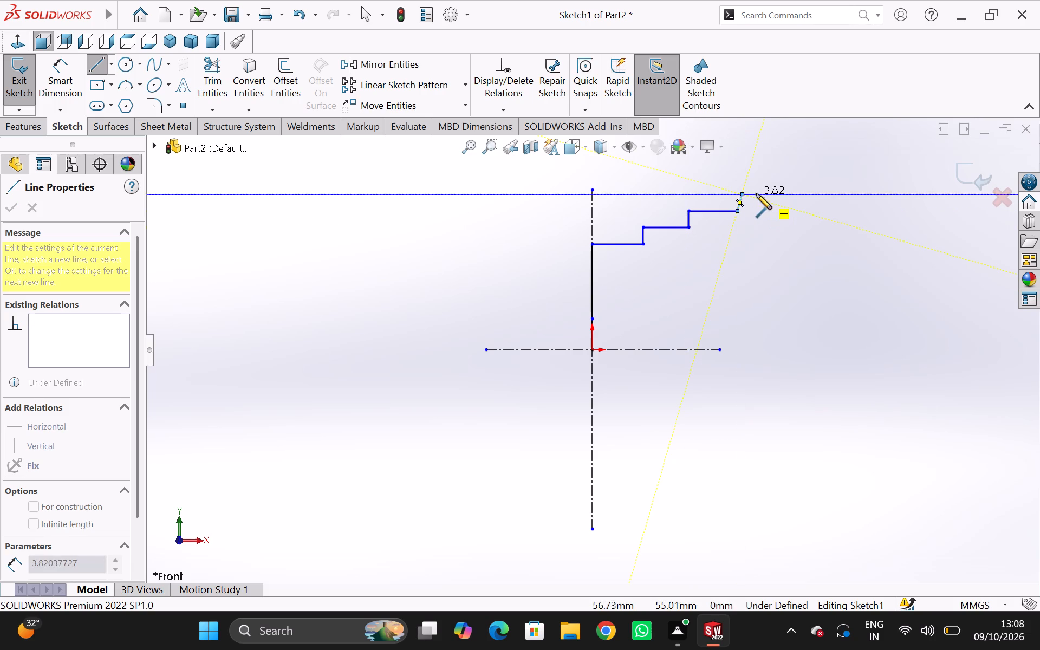
{"action": "left_click", "coordinate": [799, 193]}
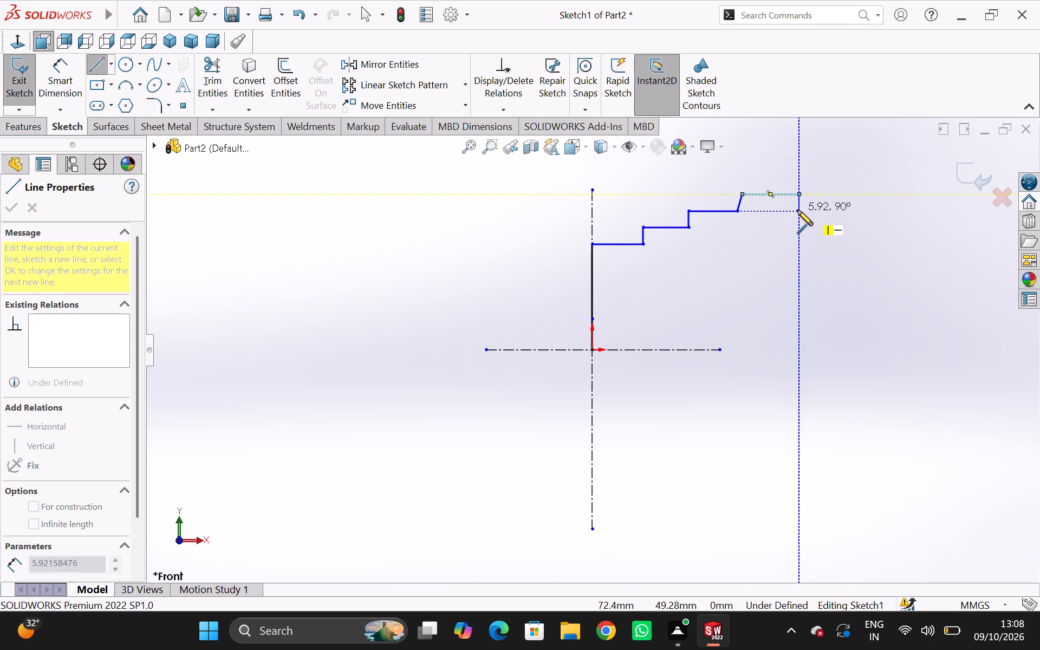
Add an end edge about 6 mm high and return beneath the staircase with three descending horizontal lines, making the first drop between them slanted.
{"action": "left_click", "coordinate": [797, 210]}
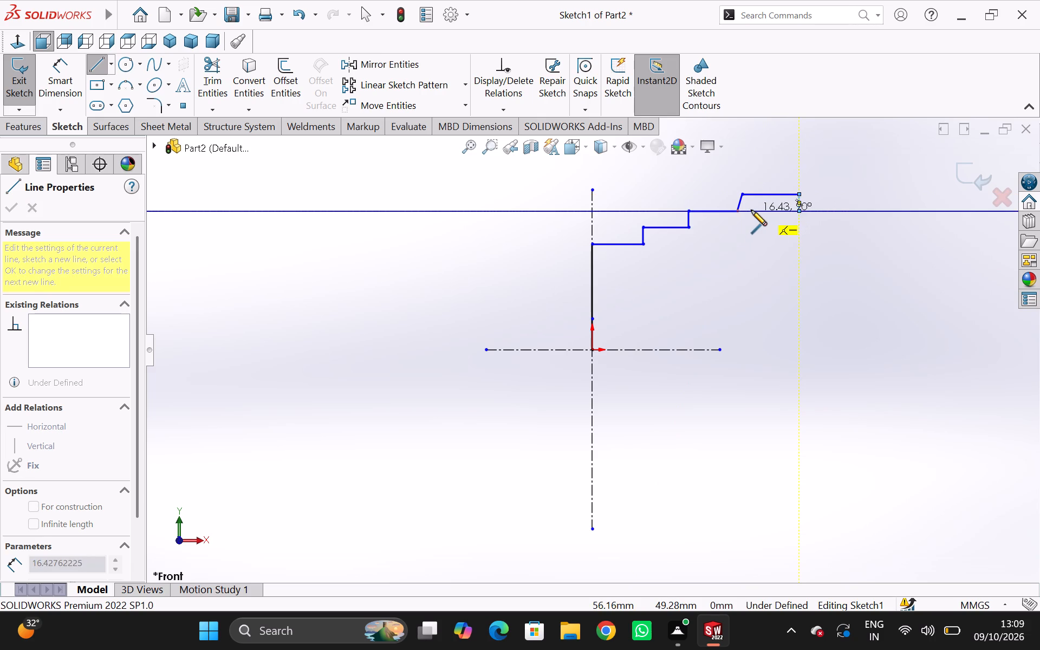
{"action": "left_click", "coordinate": [751, 210]}
{"action": "left_click", "coordinate": [748, 227]}
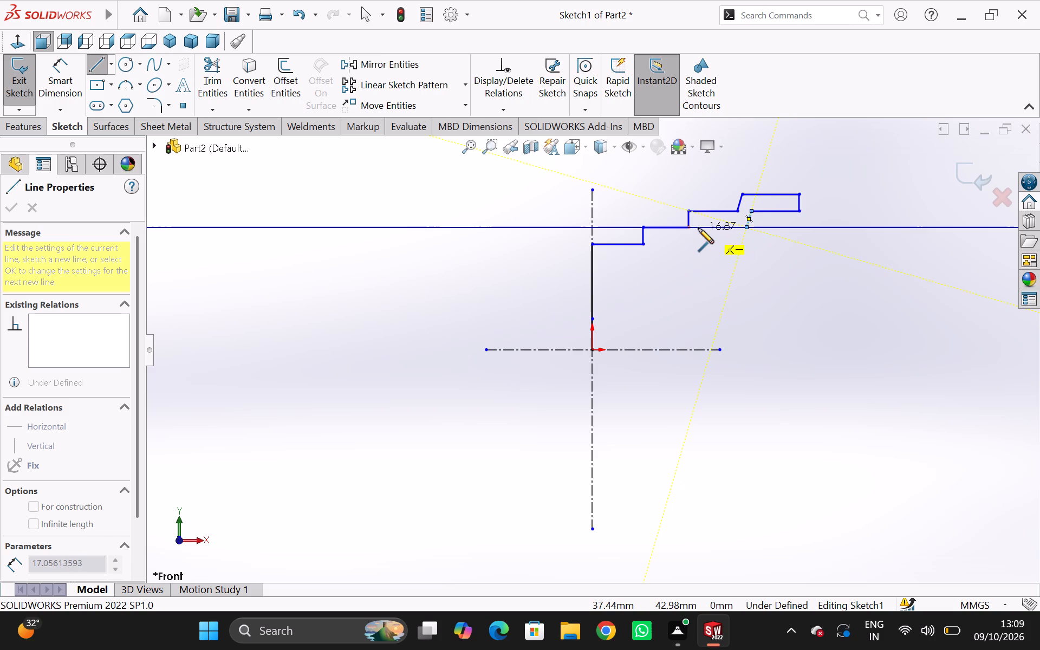
{"action": "left_click", "coordinate": [698, 228]}
{"action": "left_click", "coordinate": [700, 245]}
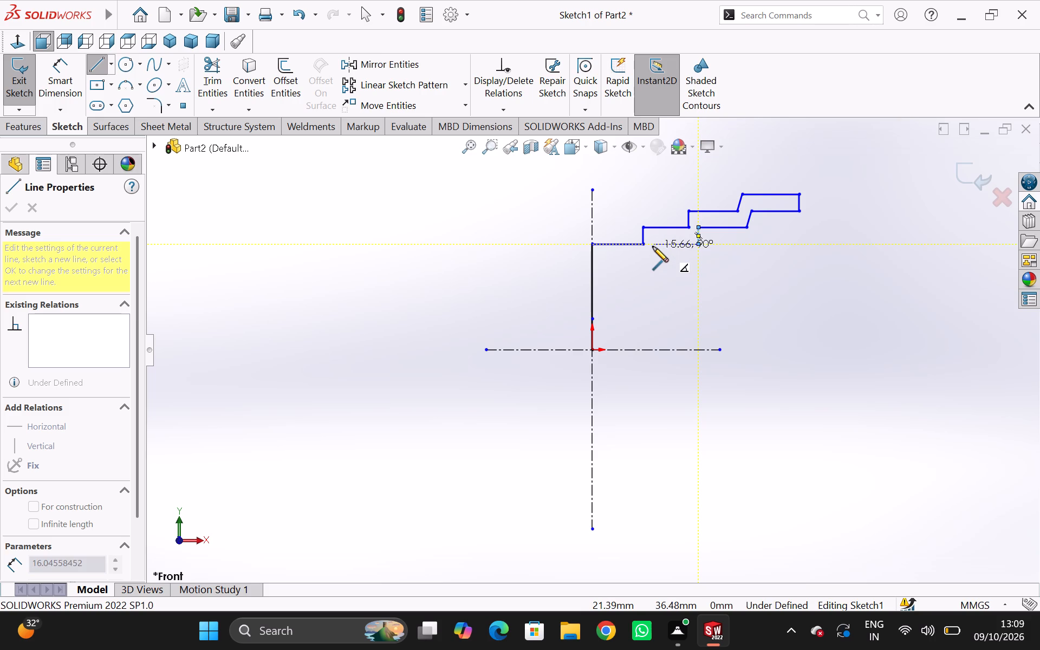
{"action": "left_click", "coordinate": [656, 246]}
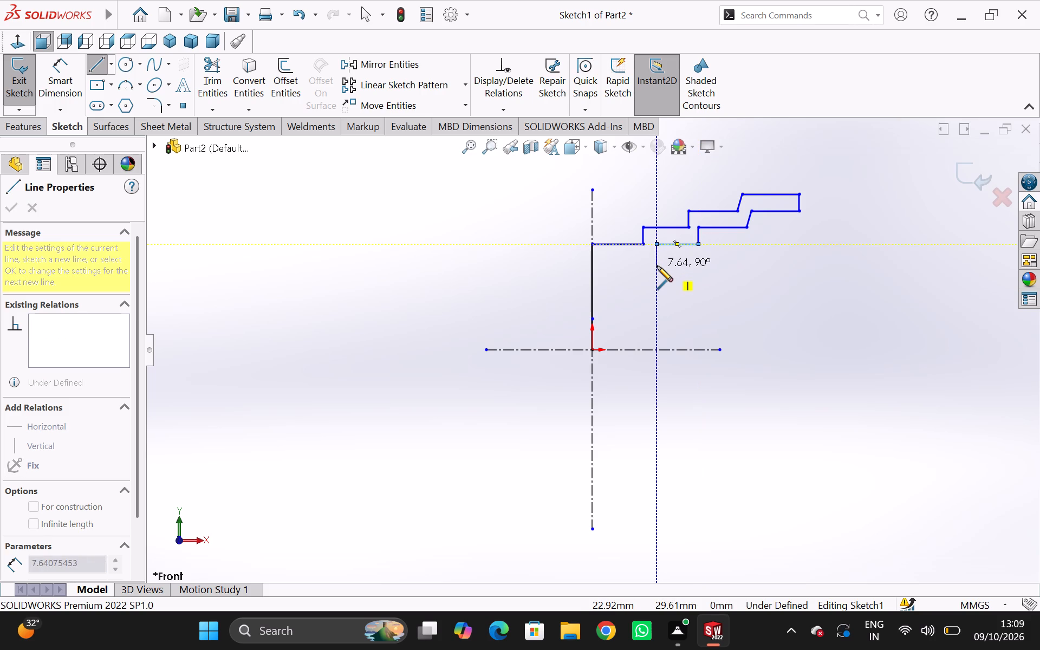
Continue about 8 mm down, 28 mm outward and 6 mm down, then run a line about 51 mm back to the vertical centerline.
{"action": "left_click", "coordinate": [657, 266]}
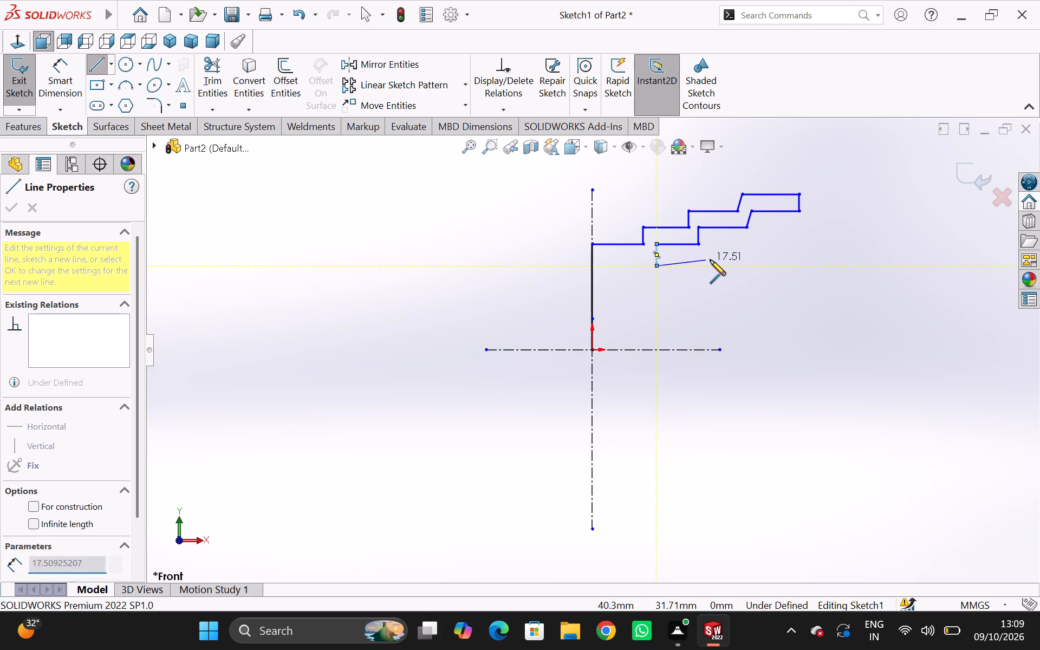
{"action": "left_click", "coordinate": [737, 266]}
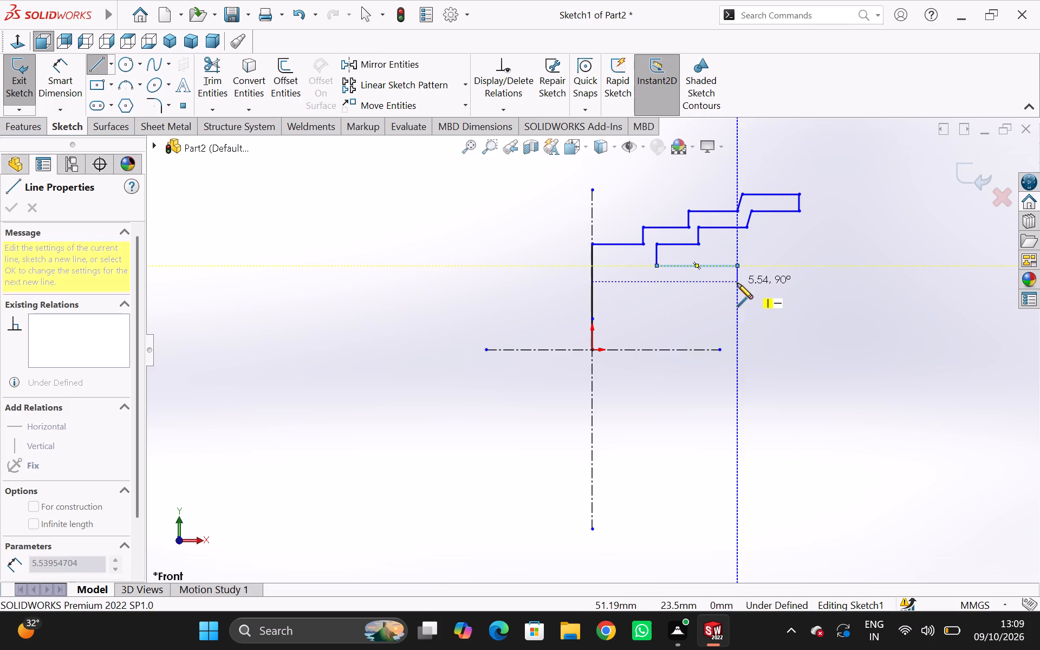
{"action": "left_click", "coordinate": [737, 283]}
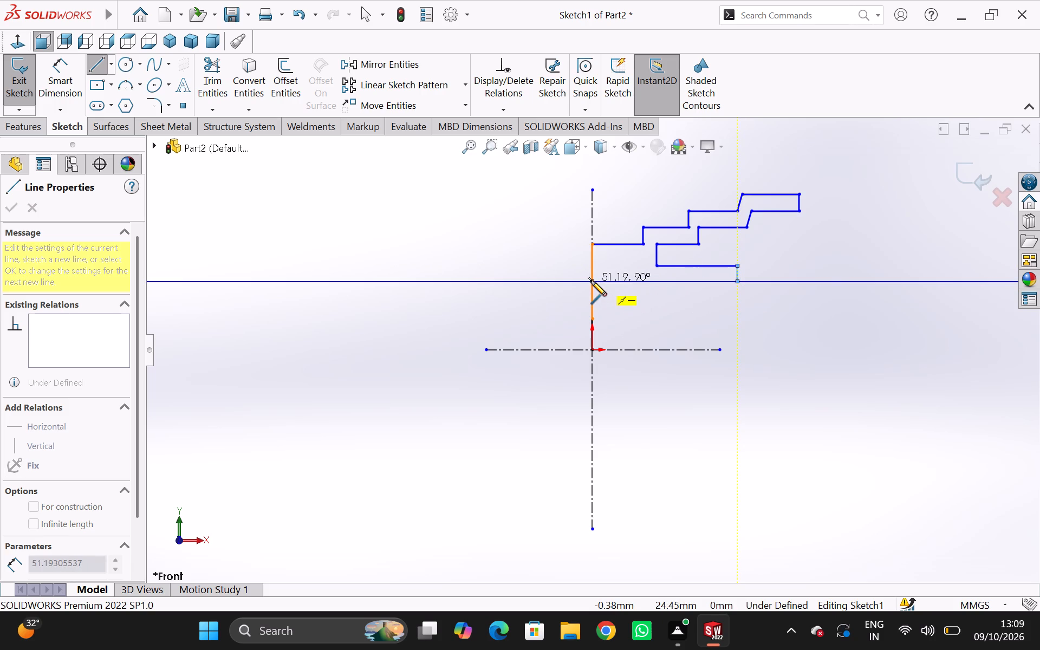
{"action": "left_click", "coordinate": [591, 281]}
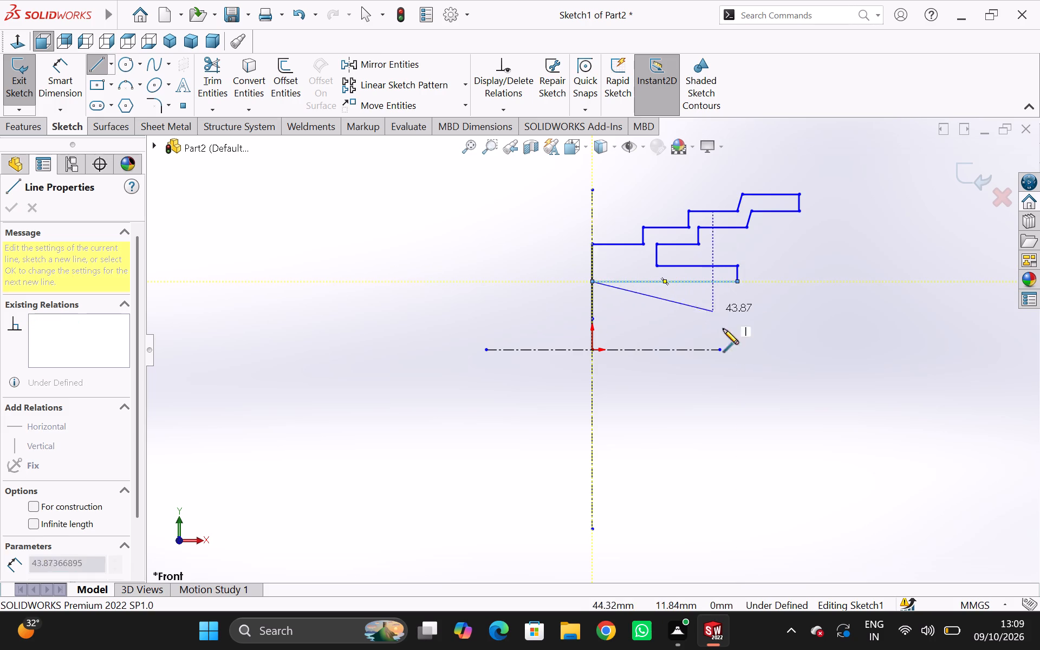
{"action": "key", "text": "Escape"}
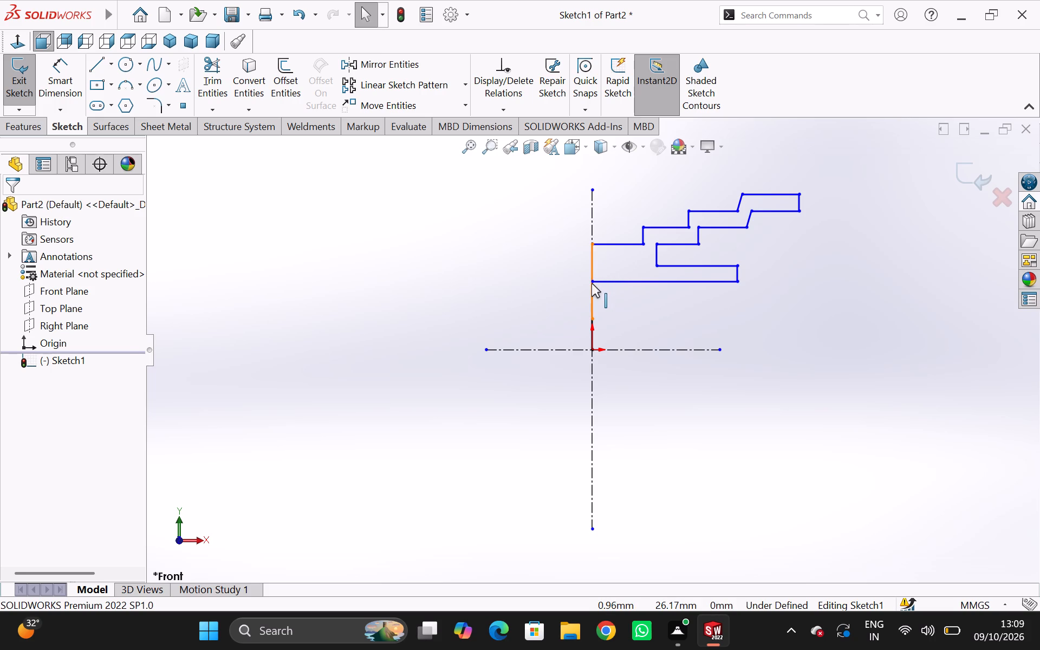
Delete the bottom horizontal line that runs back to the vertical centerline.
{"action": "left_click", "coordinate": [602, 281]}
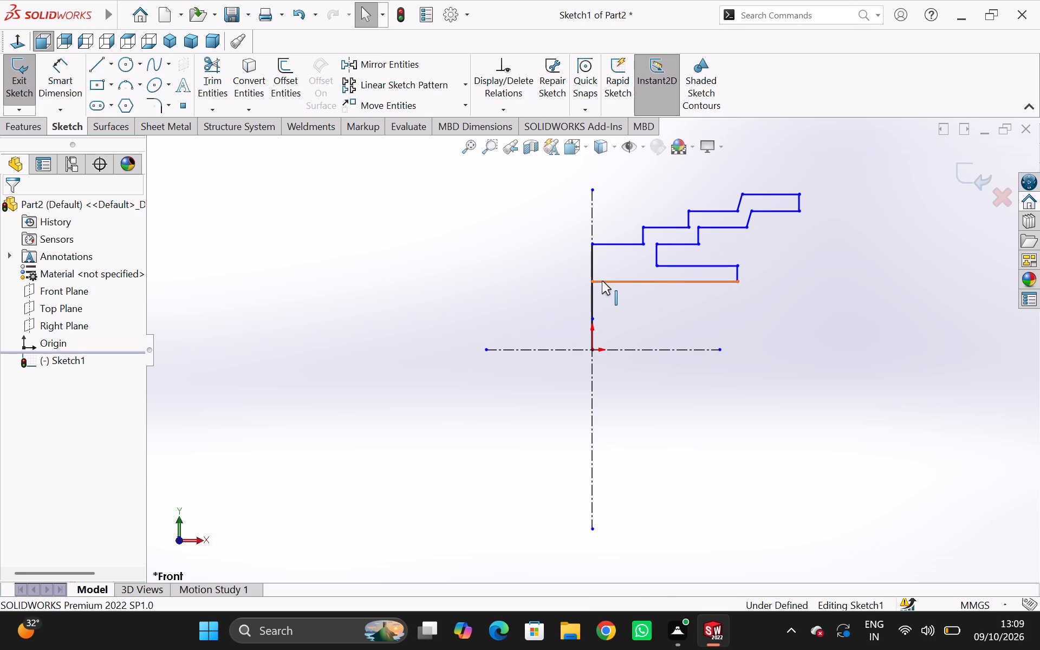
{"action": "key", "text": "Delete"}
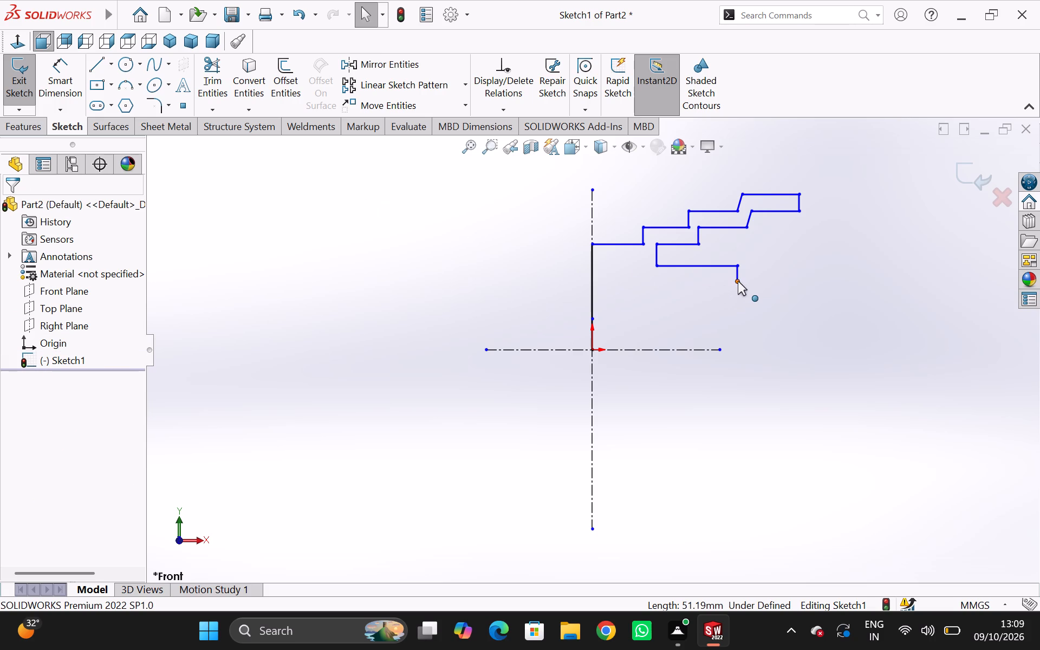
Stretch the short vertical line at the outline's open end downward, placing its endpoint at about X 51 mm, Y 16.4 mm.
{"action": "left_click_drag", "start_coordinate": [737, 281], "coordinate": [736, 302]}
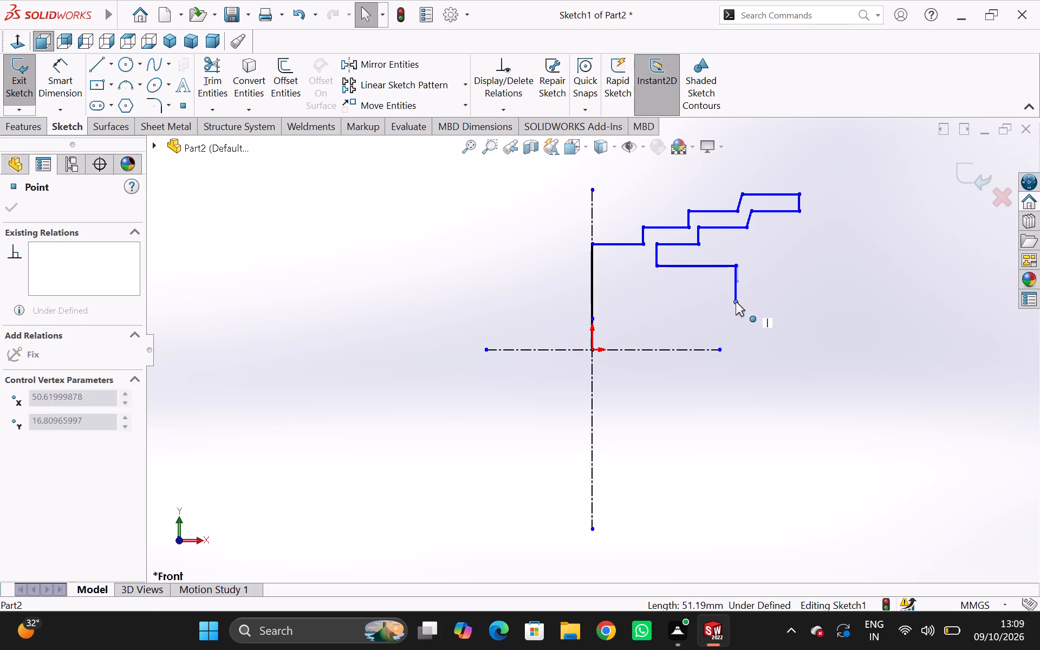
{"action": "left_click_drag", "start_coordinate": [736, 302], "coordinate": [737, 303]}
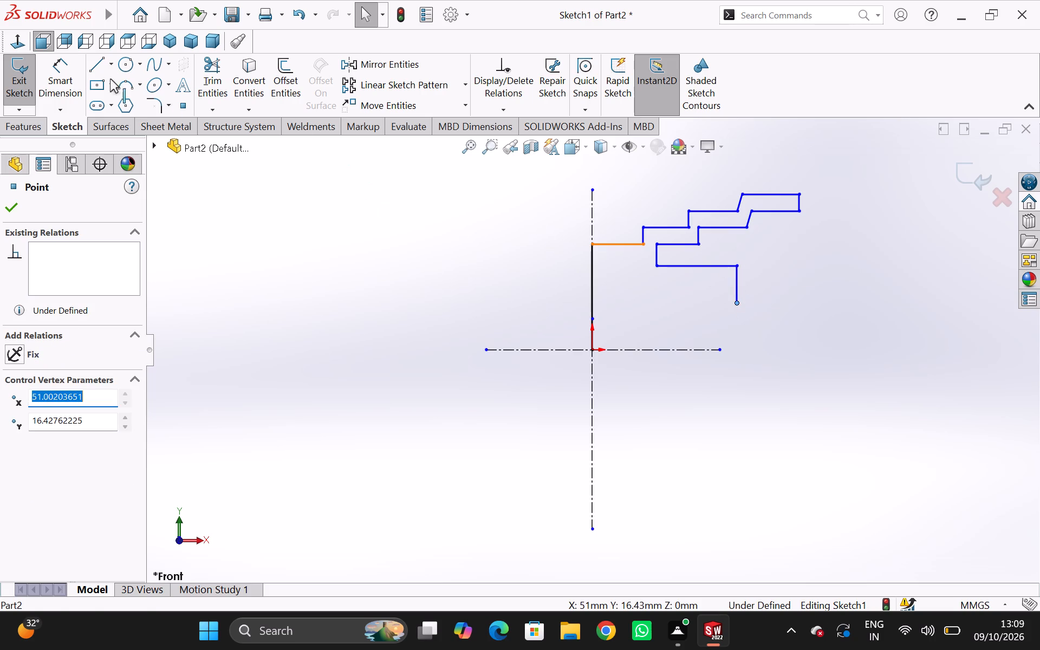
Draw a horizontal line about 51 mm long from the outline's open lower end back to the vertical centerline.
{"action": "left_click", "coordinate": [102, 62]}
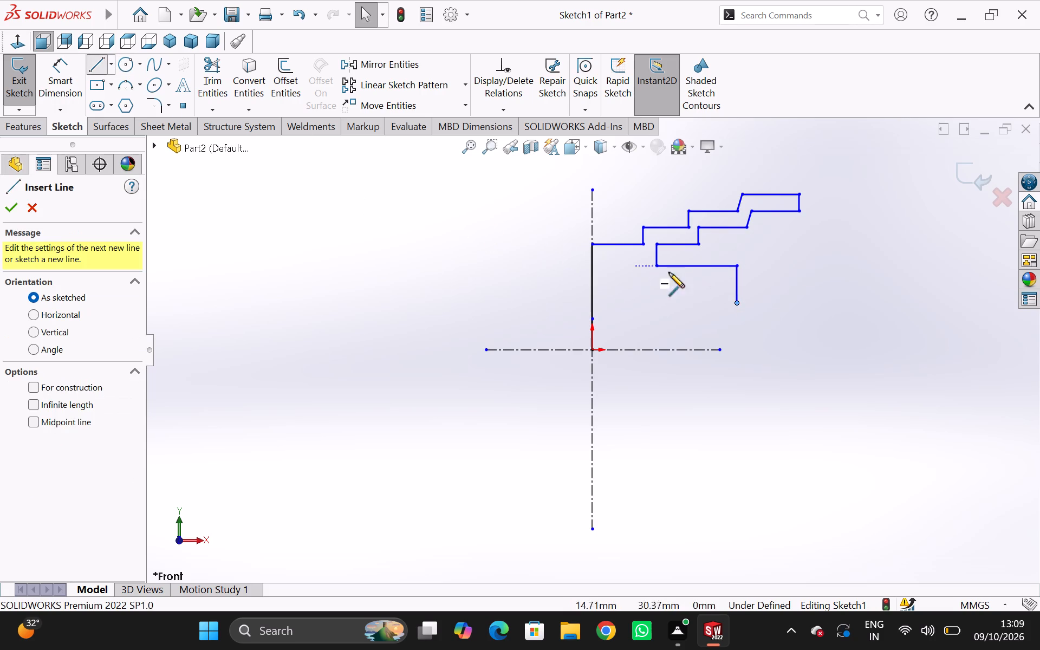
{"action": "left_click", "coordinate": [738, 302]}
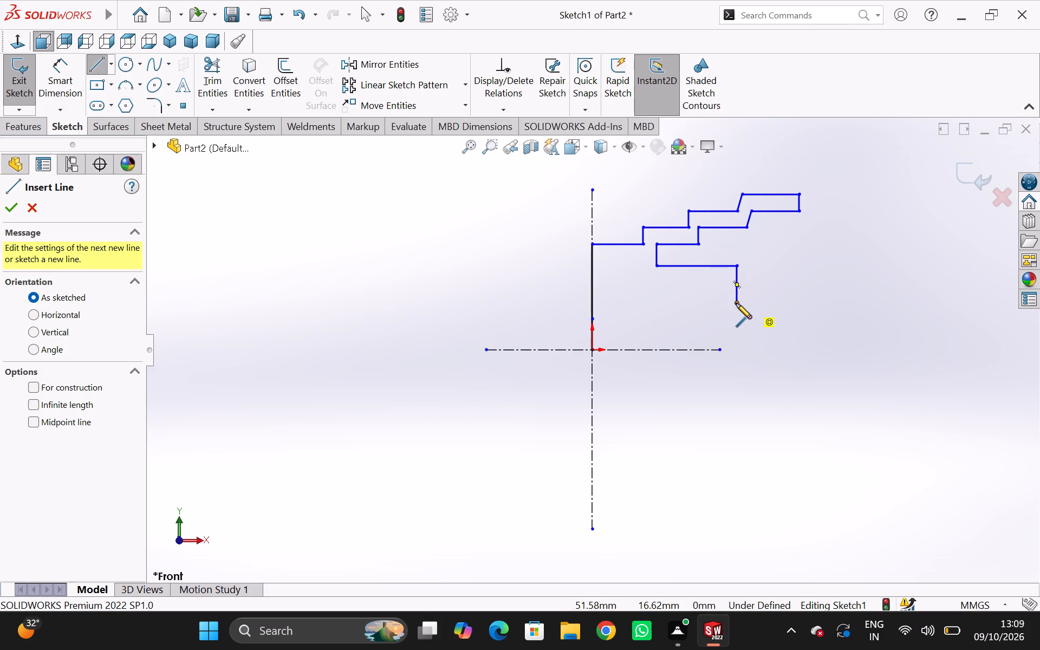
{"action": "left_click", "coordinate": [593, 302]}
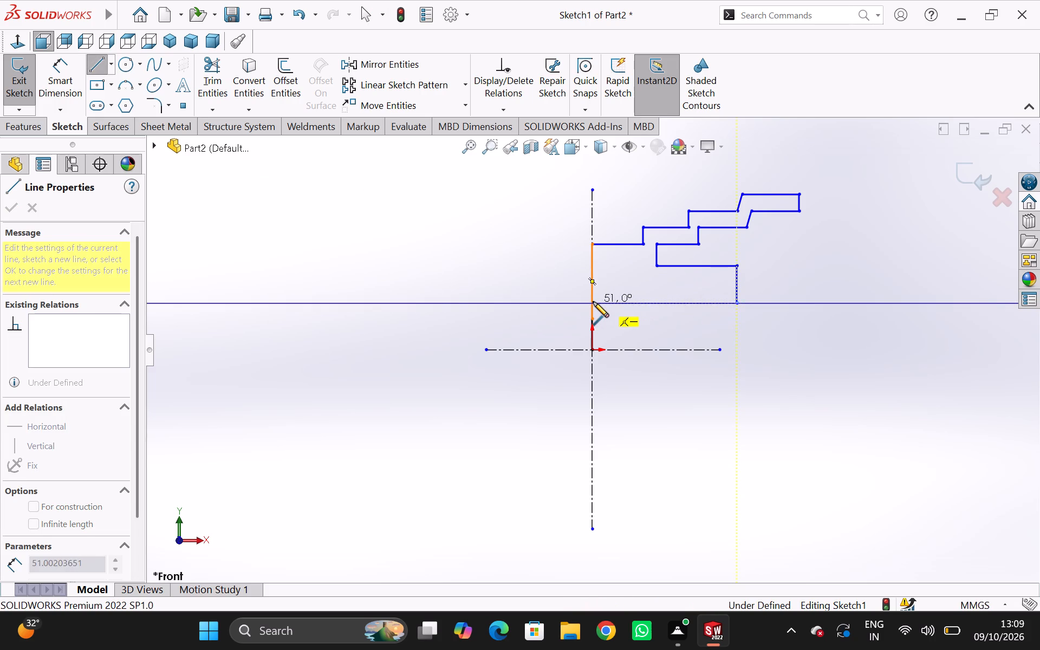
{"action": "key", "text": "Escape"}
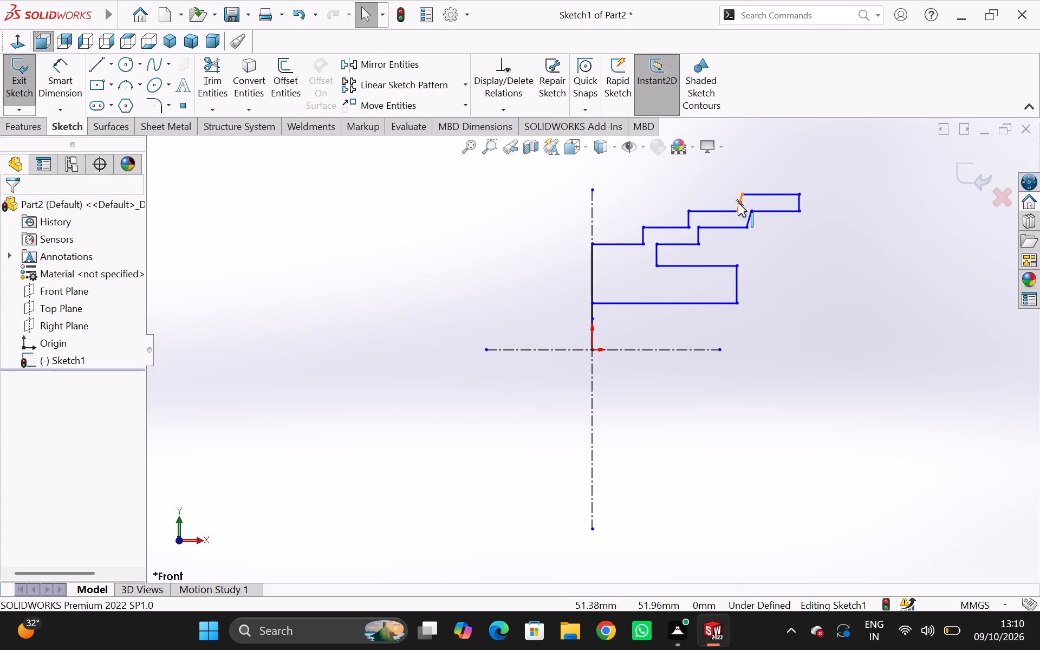
Apply a Vertical relation to the slanted riser below the topmost step of the upper staircase.
{"action": "left_click", "coordinate": [738, 205]}
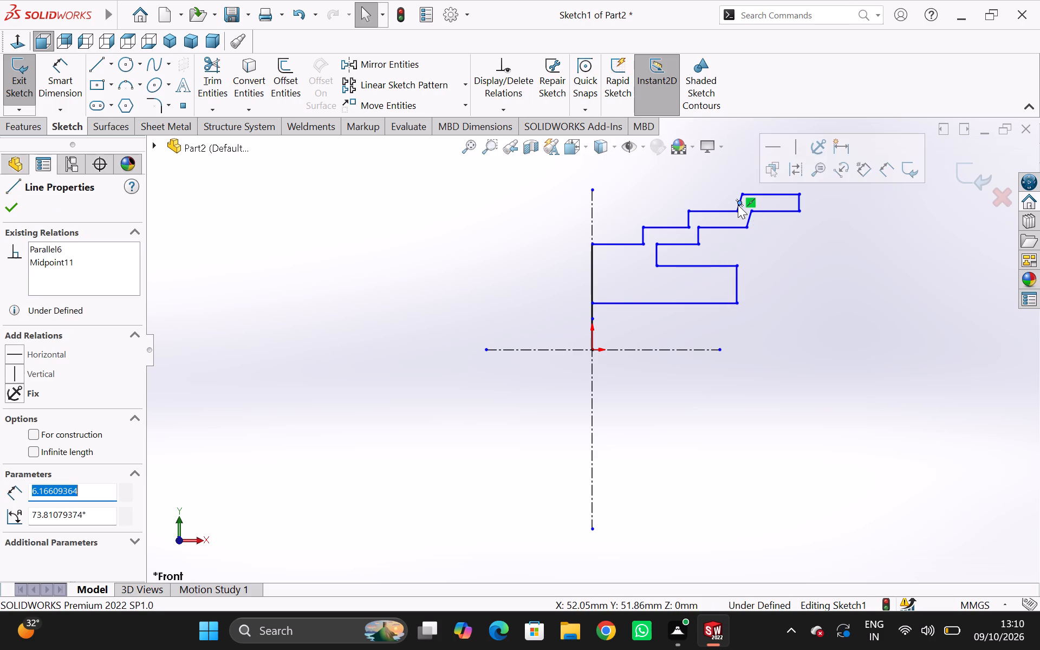
{"action": "left_click", "coordinate": [18, 378]}
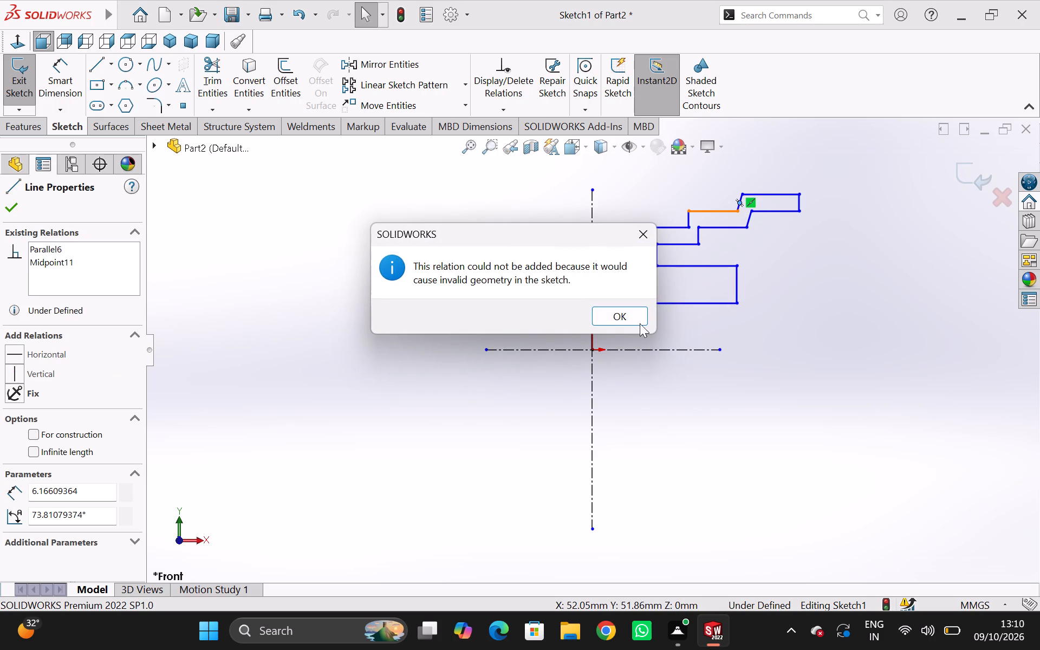
{"action": "left_click", "coordinate": [609, 321]}
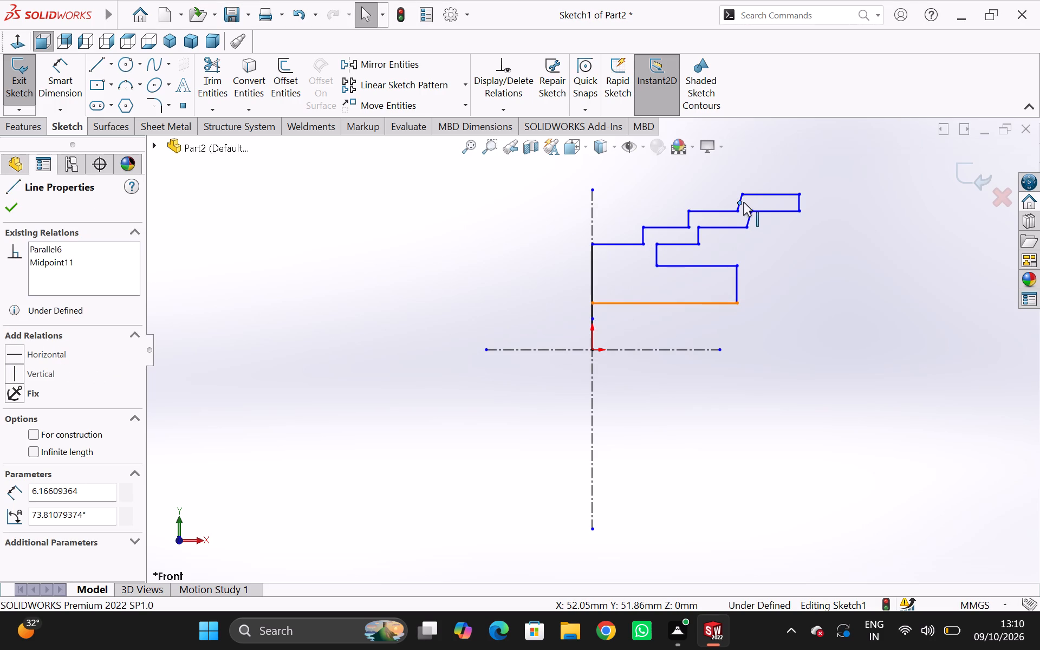
{"action": "left_click", "coordinate": [740, 198]}
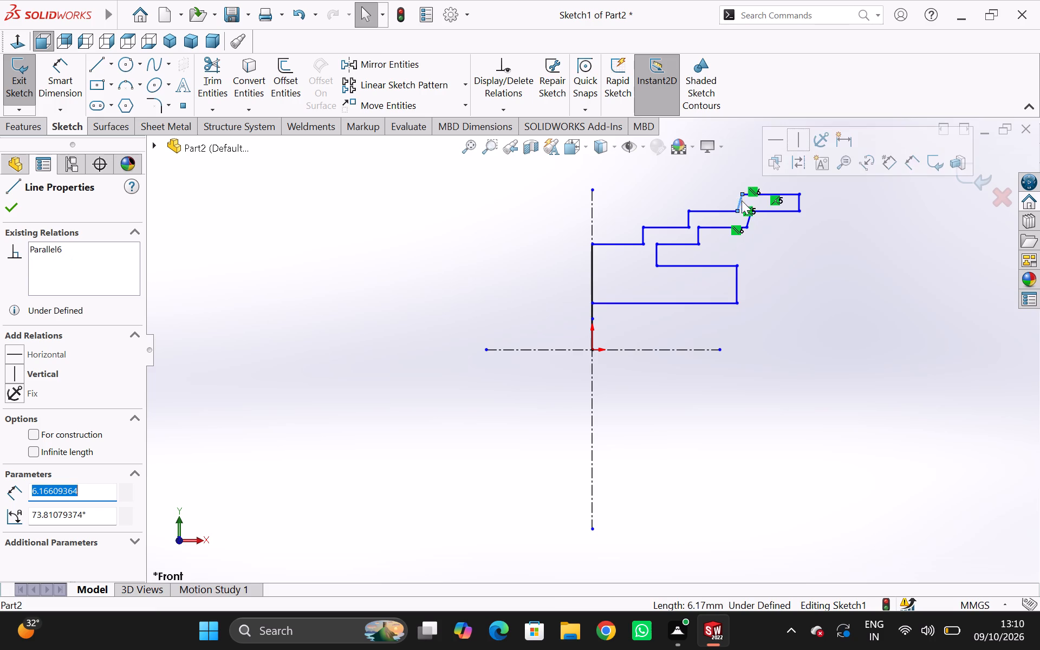
{"action": "left_click", "coordinate": [799, 146]}
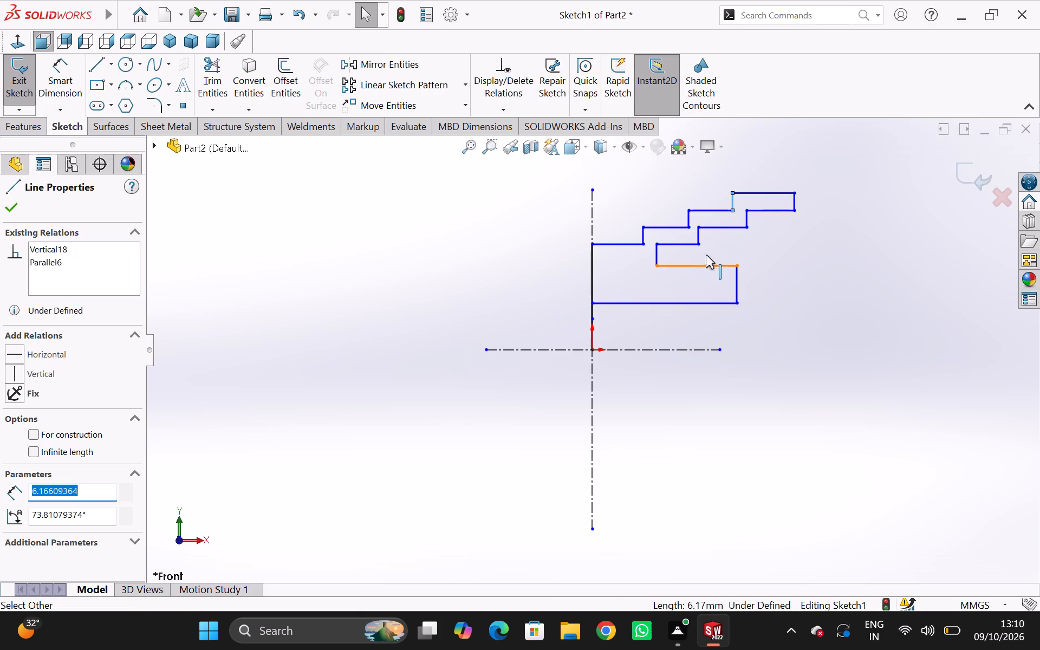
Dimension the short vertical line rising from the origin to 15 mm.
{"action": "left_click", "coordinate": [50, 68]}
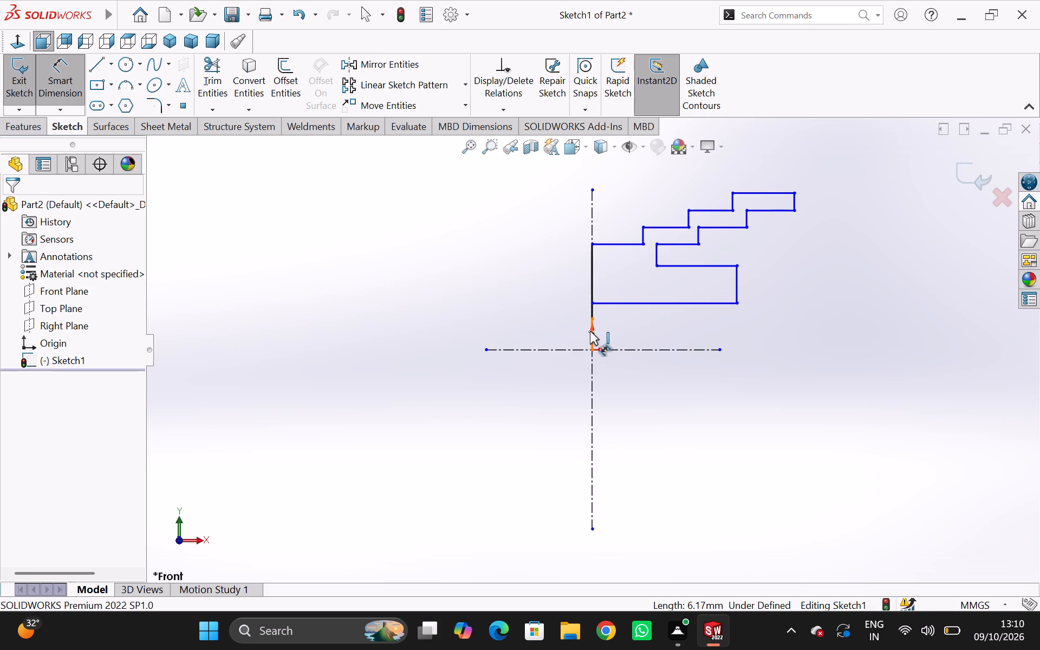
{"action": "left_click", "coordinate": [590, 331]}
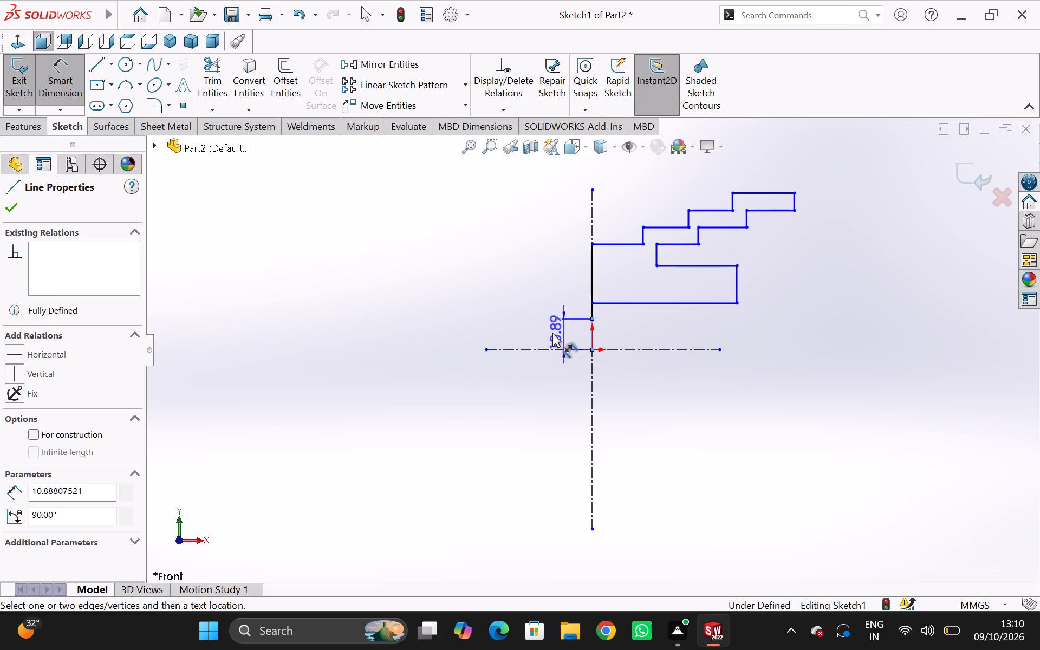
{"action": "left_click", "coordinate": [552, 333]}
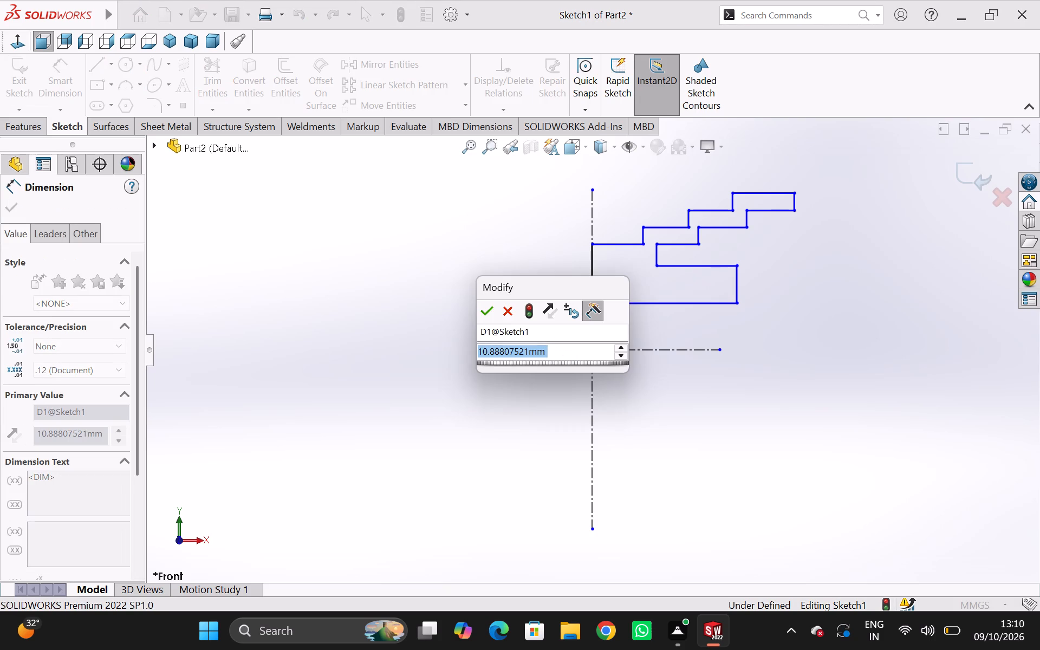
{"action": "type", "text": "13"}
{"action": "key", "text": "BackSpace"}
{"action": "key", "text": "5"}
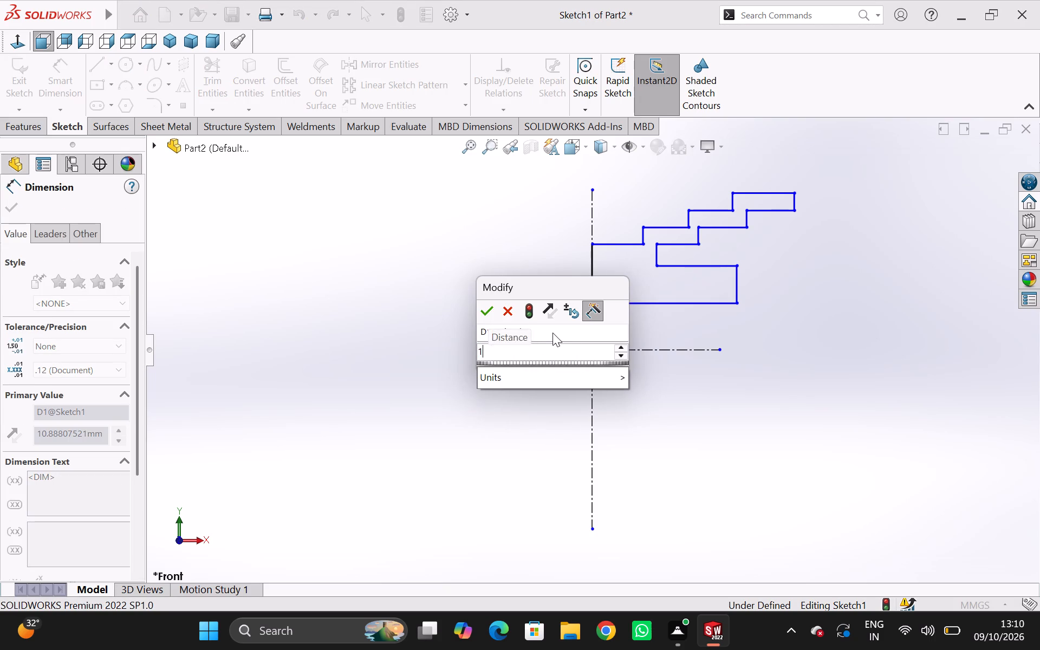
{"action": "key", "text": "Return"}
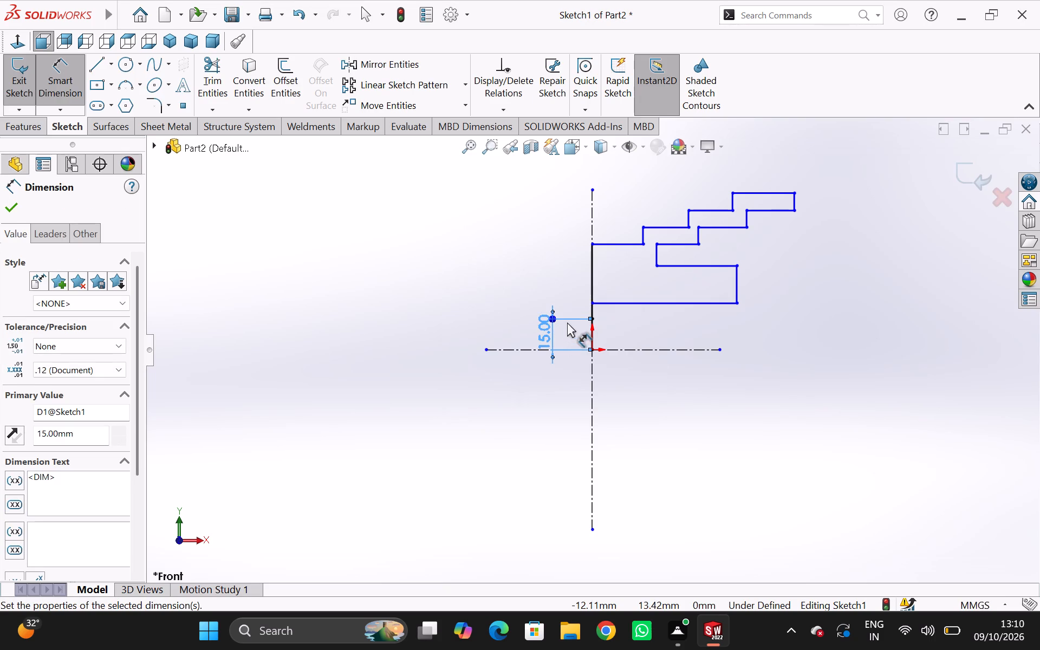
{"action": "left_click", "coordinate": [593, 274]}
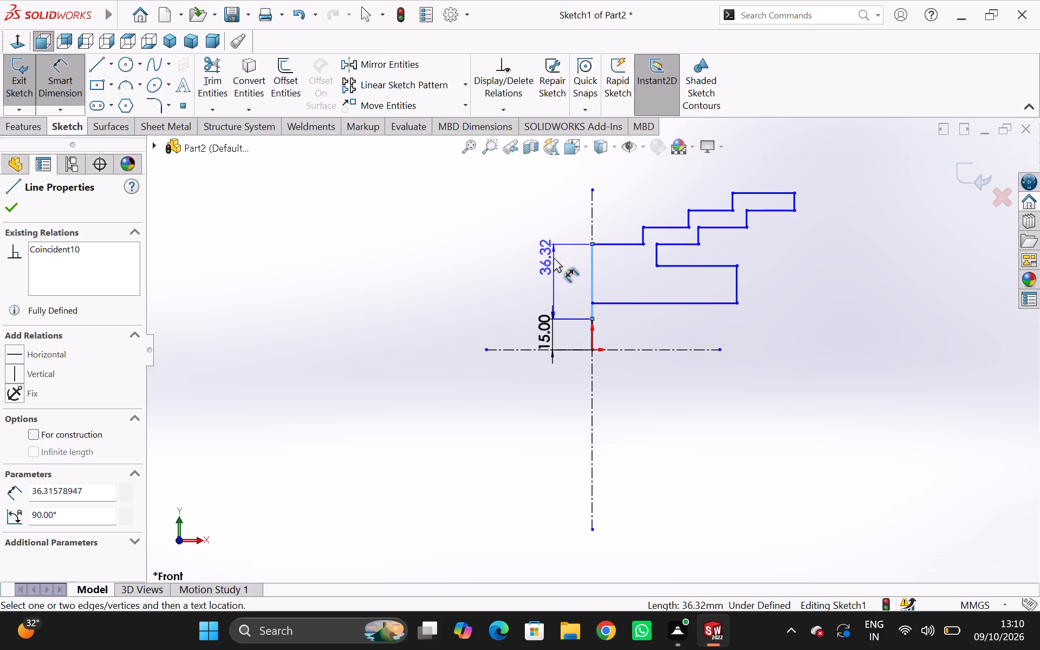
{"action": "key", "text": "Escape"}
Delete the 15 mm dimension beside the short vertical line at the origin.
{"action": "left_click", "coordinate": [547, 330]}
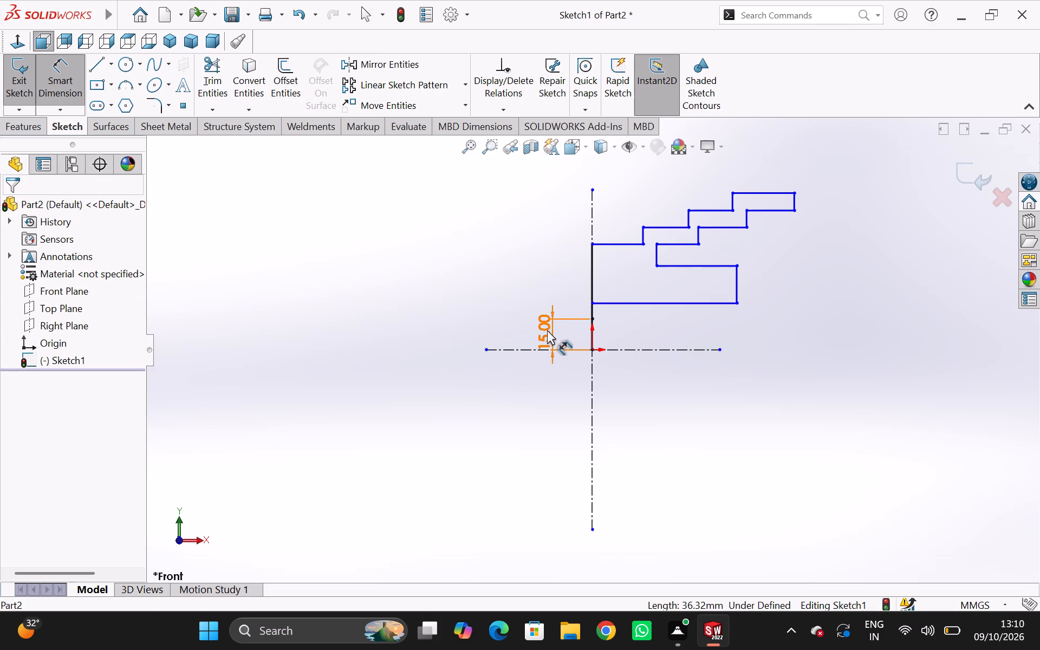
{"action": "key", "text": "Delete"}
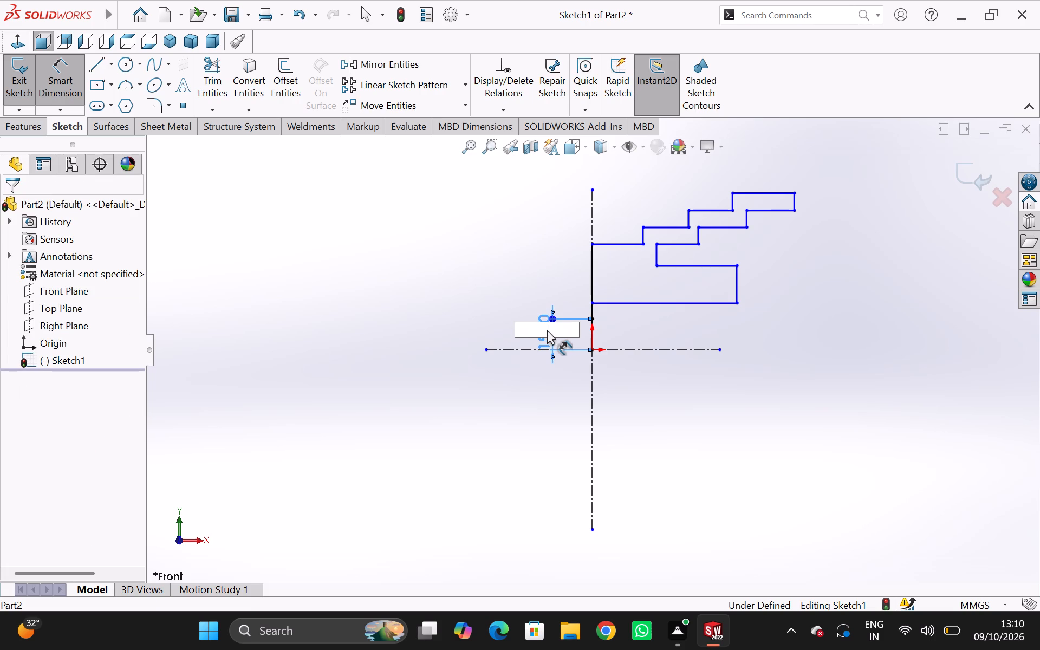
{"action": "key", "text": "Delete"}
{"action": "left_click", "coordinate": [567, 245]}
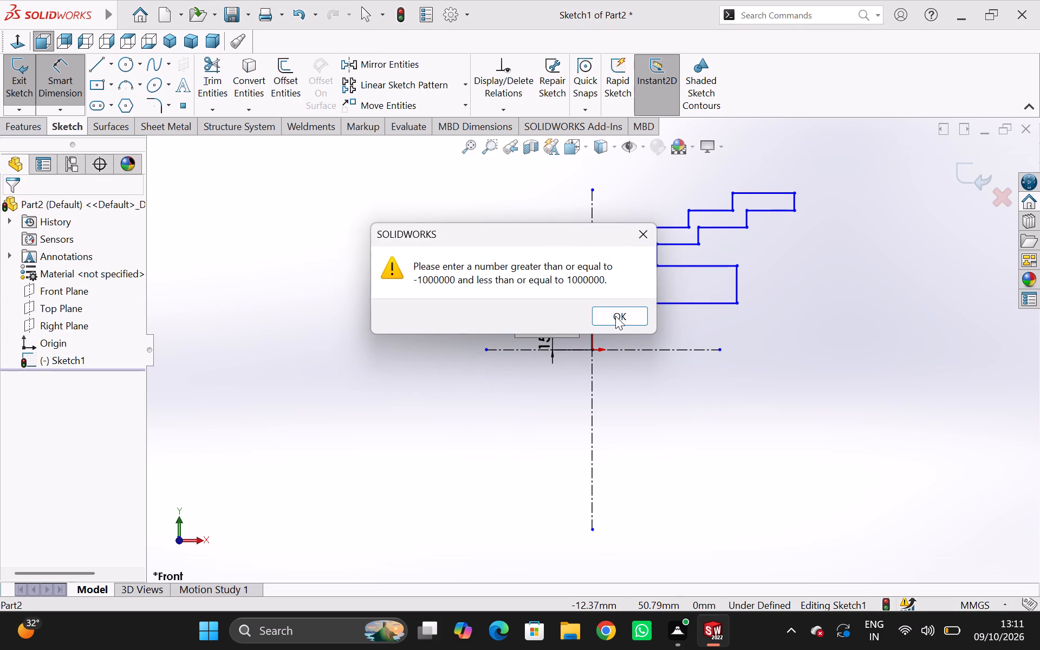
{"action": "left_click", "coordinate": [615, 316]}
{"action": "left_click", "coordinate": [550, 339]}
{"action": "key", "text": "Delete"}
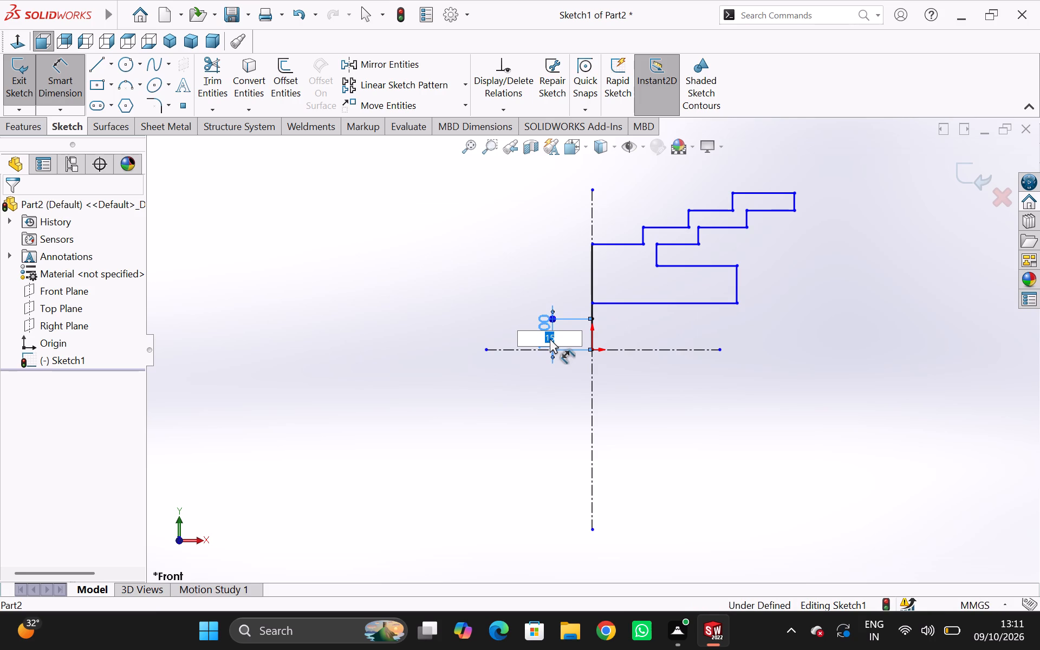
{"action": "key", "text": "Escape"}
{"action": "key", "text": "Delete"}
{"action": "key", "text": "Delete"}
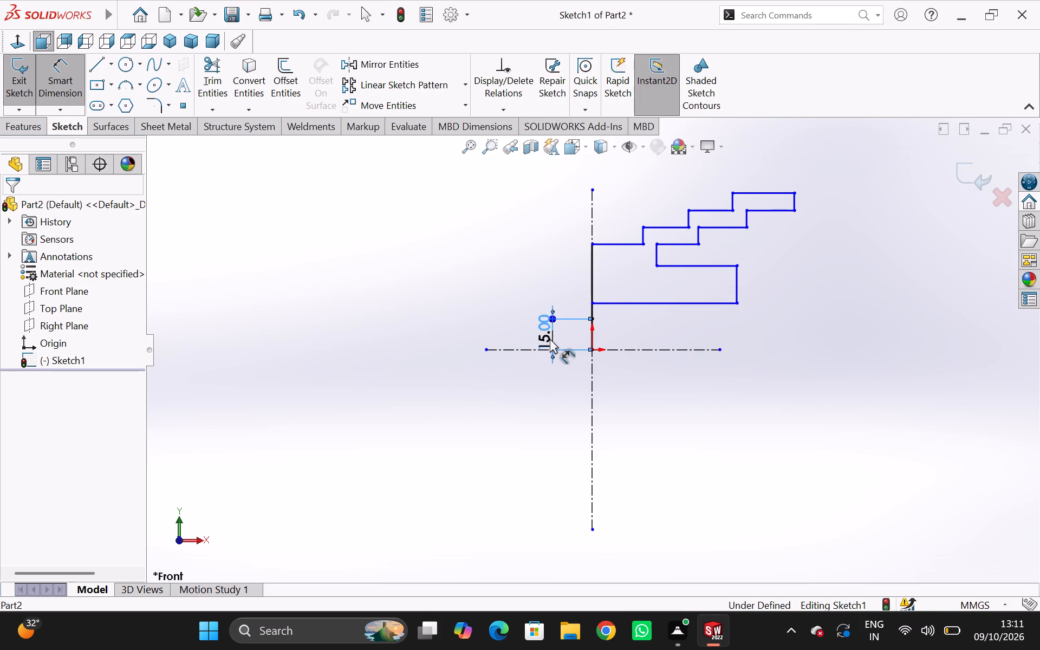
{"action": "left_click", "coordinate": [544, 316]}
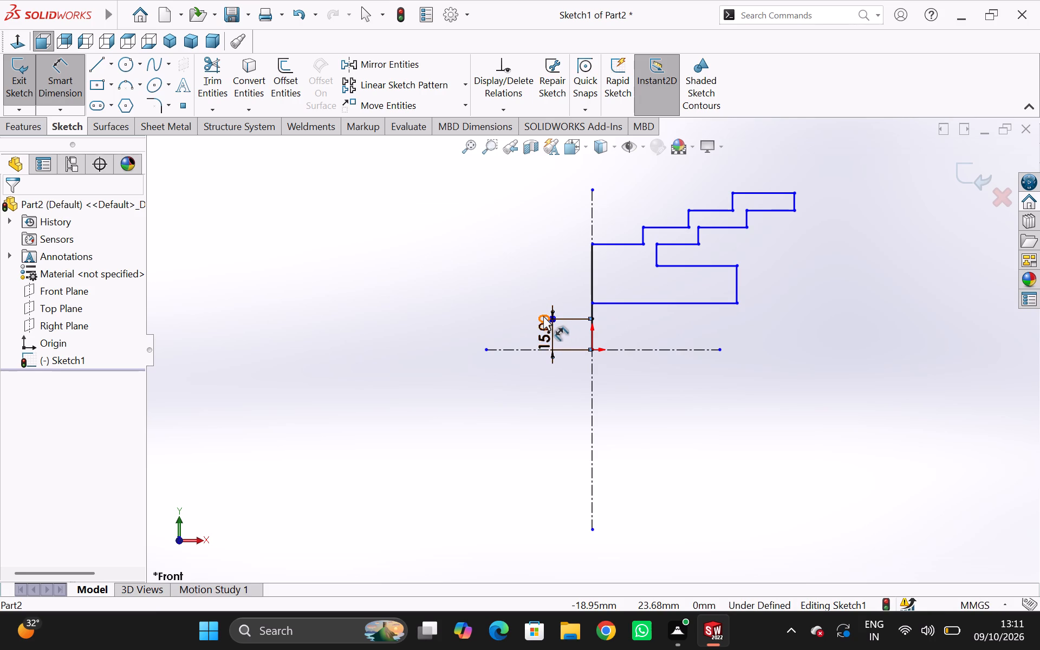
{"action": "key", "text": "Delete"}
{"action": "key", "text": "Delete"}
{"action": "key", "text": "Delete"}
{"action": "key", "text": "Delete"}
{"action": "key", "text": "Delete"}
Delete the short and long solid vertical lines lying on the vertical centerline.
{"action": "left_click", "coordinate": [590, 331]}
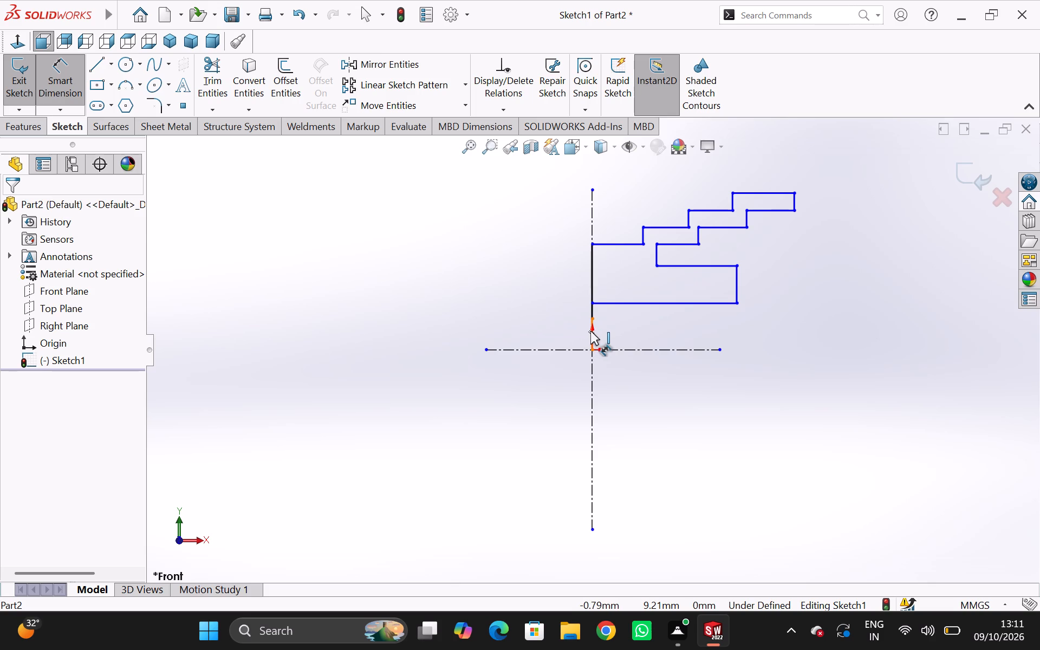
{"action": "key", "text": "Delete"}
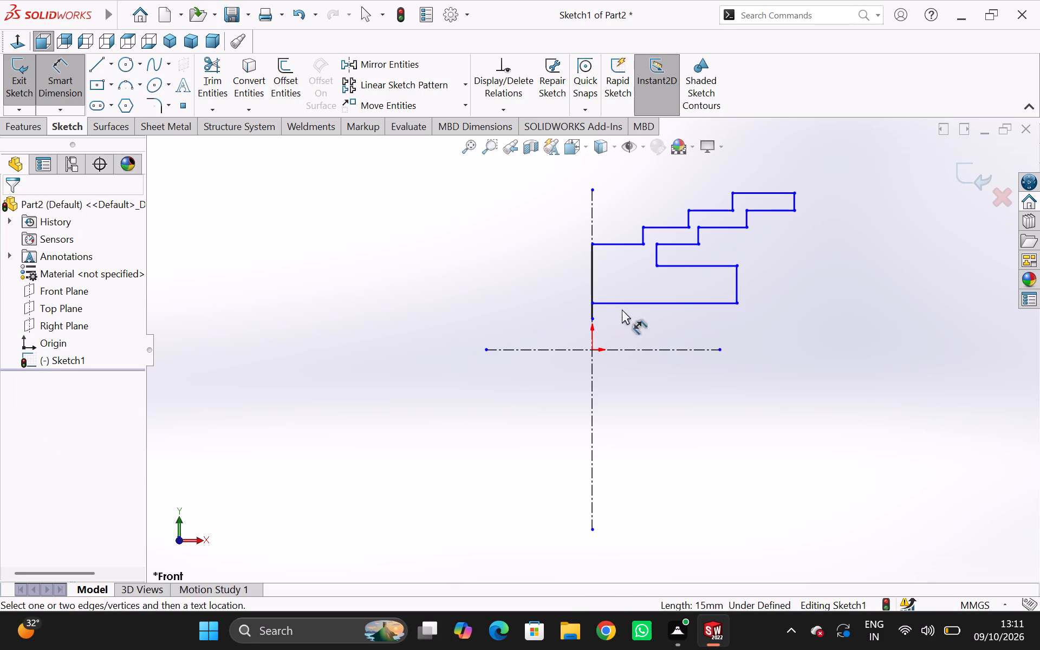
{"action": "left_click", "coordinate": [591, 309]}
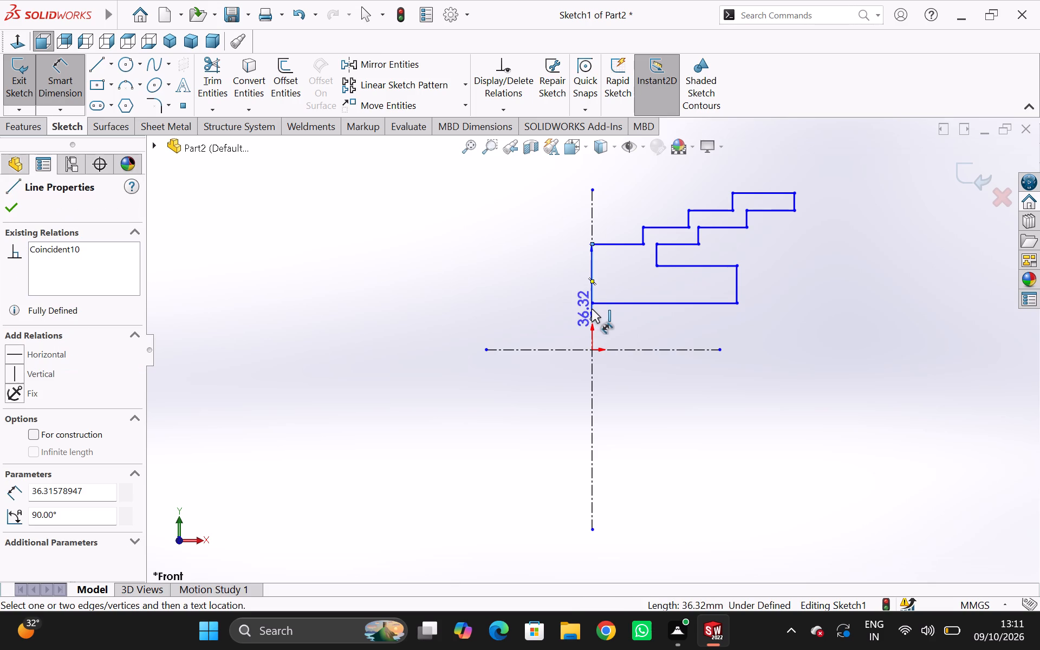
{"action": "key", "text": "Delete"}
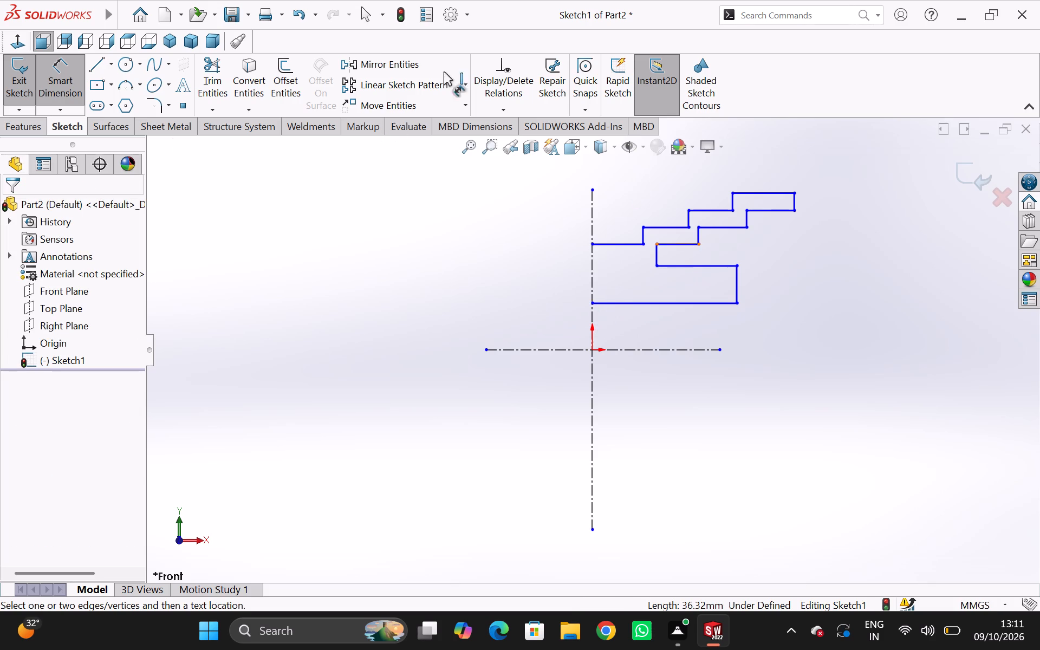
Draw a vertical line from the inner end of the lowest upper step down the centerline to about Y 15.8 mm.
{"action": "left_click", "coordinate": [93, 62]}
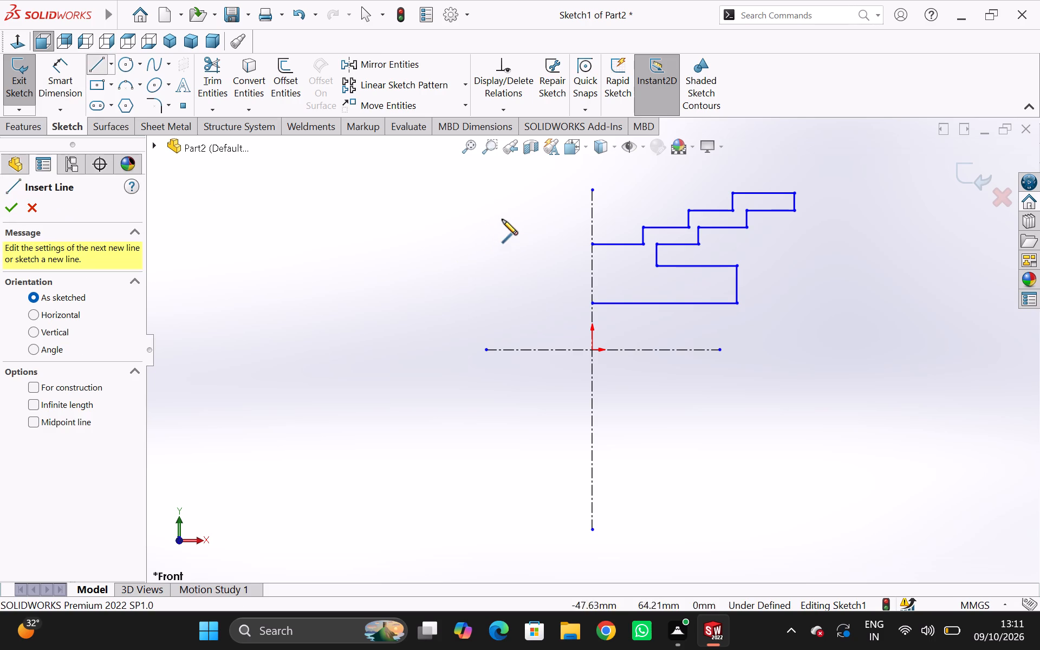
{"action": "left_click", "coordinate": [591, 245]}
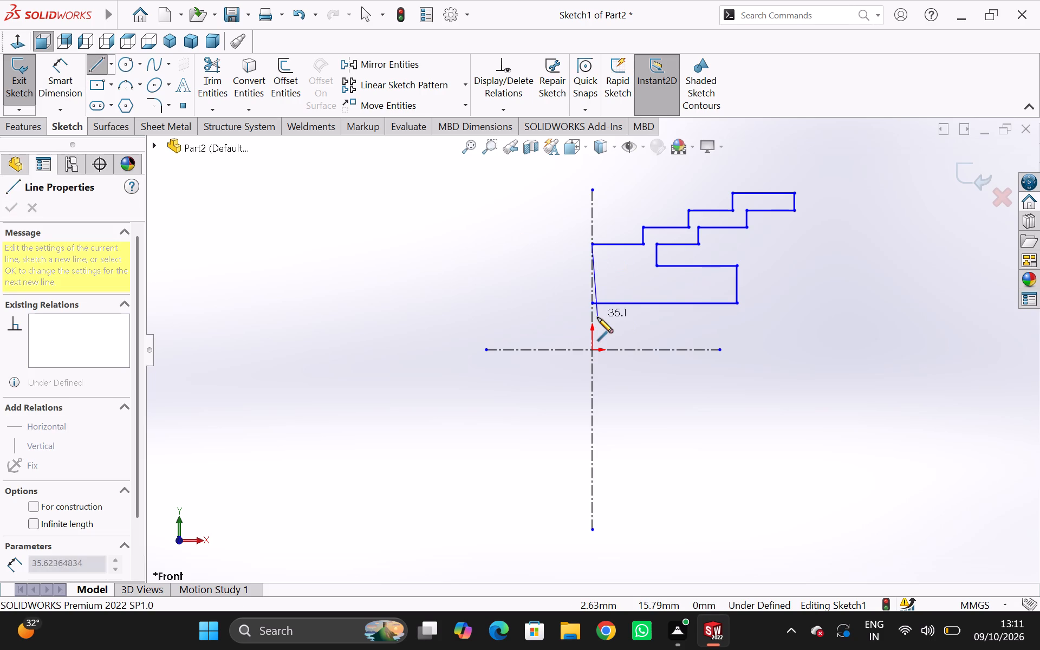
{"action": "left_click", "coordinate": [592, 317]}
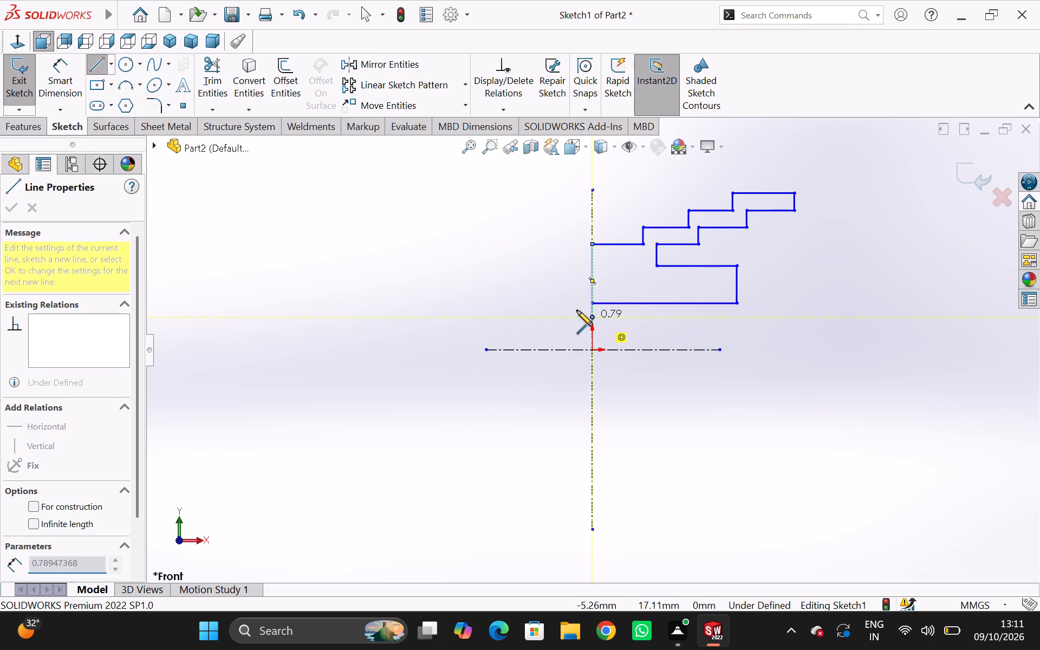
{"action": "key", "text": "Escape"}
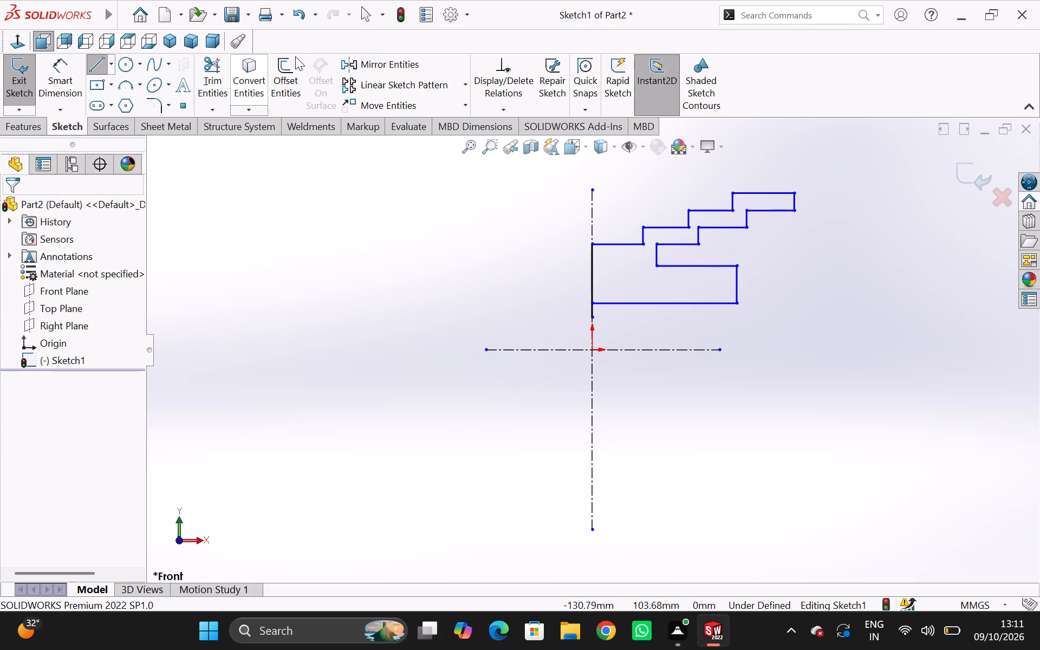
Dimension the new vertical line's lower endpoint 15 mm above the horizontal centerline.
{"action": "left_click", "coordinate": [57, 76]}
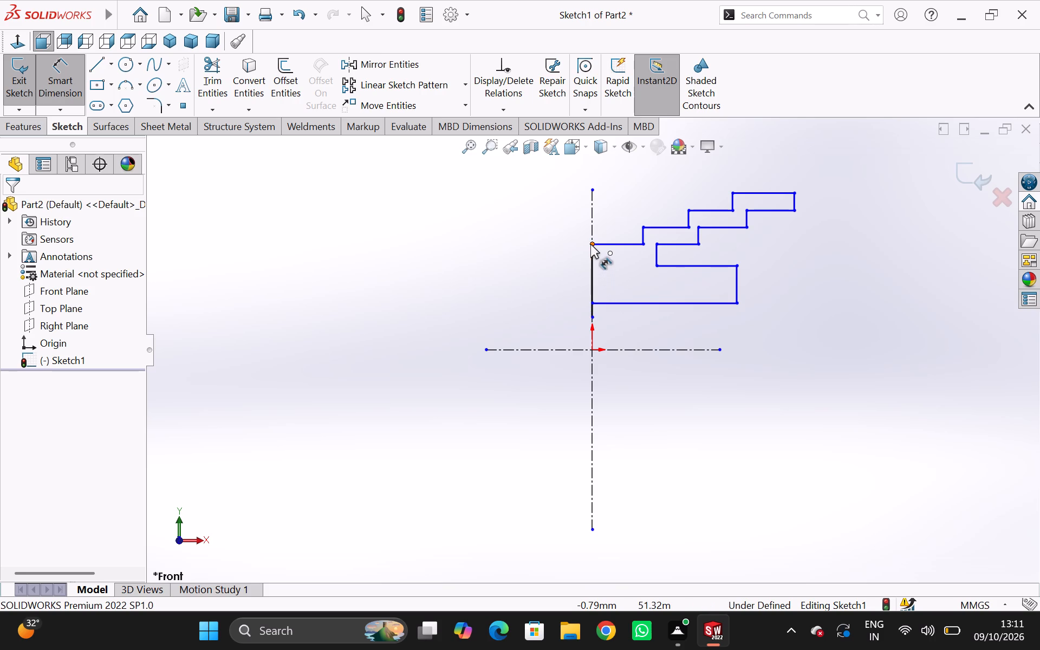
{"action": "left_click", "coordinate": [593, 316]}
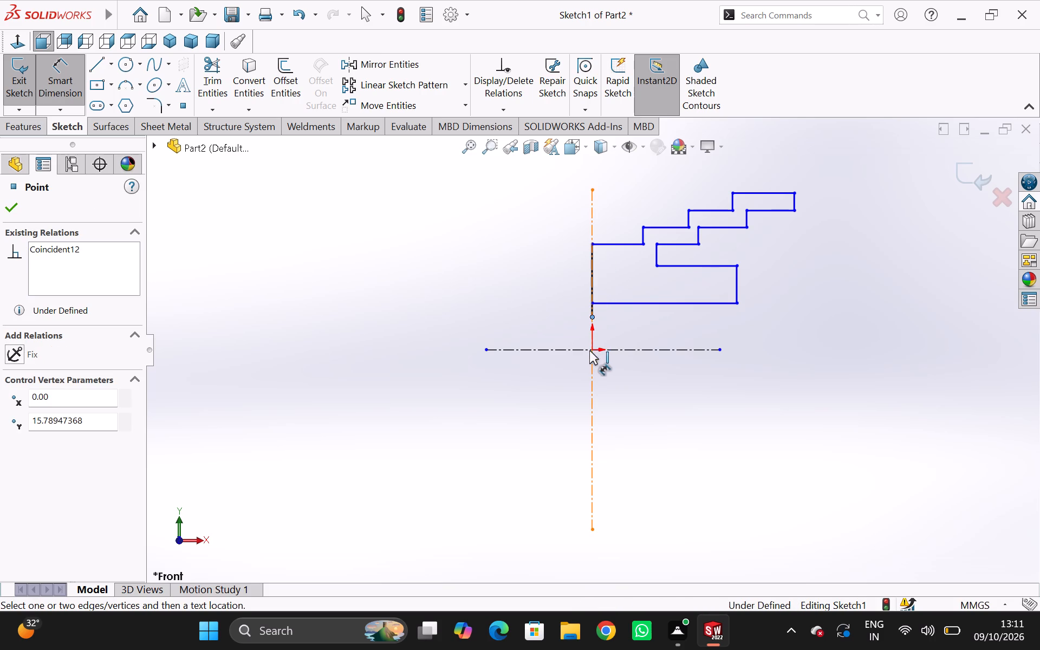
{"action": "left_click", "coordinate": [583, 350]}
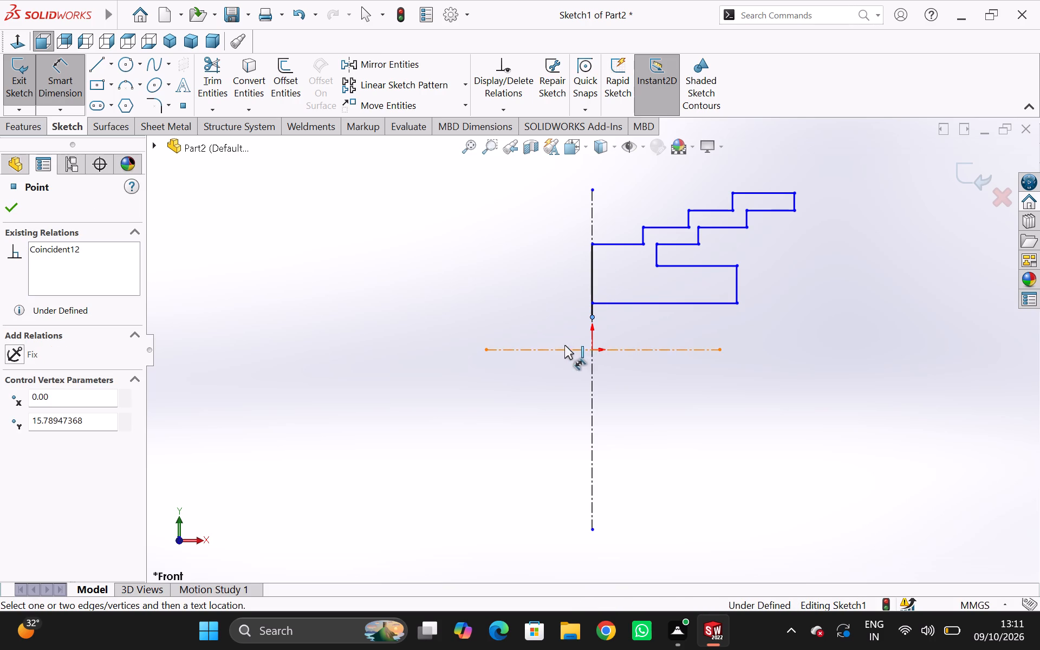
{"action": "left_click", "coordinate": [545, 341]}
{"action": "type", "text": "15"}
{"action": "key", "text": "Return"}
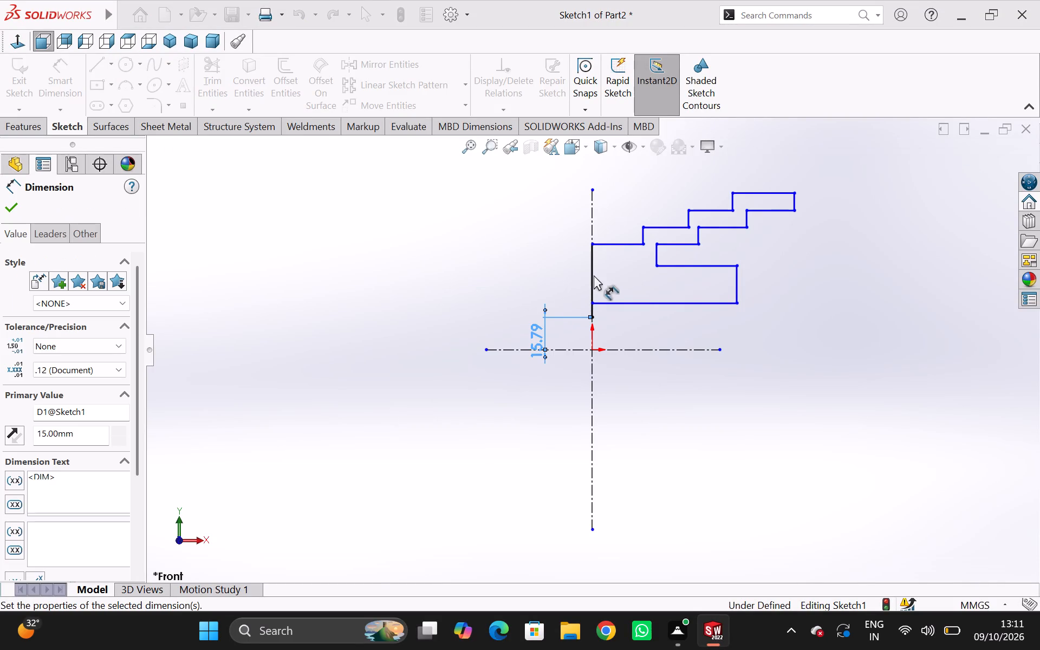
Dimension the upper endpoint of the vertical line on the centerline 40 mm above the horizontal centerline.
{"action": "left_click", "coordinate": [591, 244]}
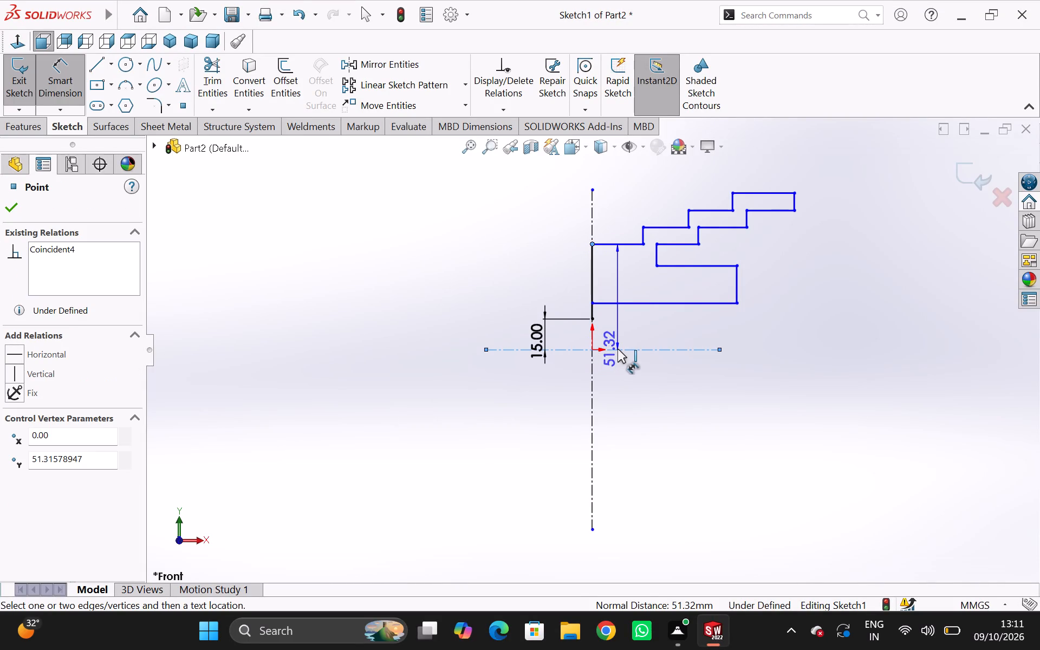
{"action": "left_click", "coordinate": [617, 349]}
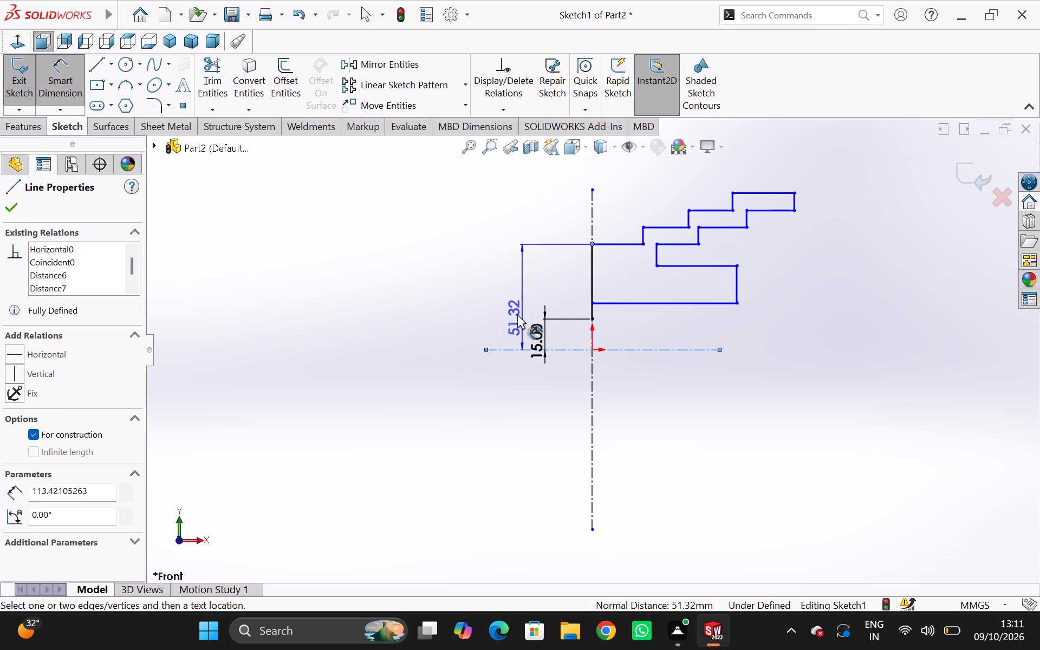
{"action": "left_click", "coordinate": [516, 313]}
{"action": "type", "text": "40"}
{"action": "key", "text": "Return"}
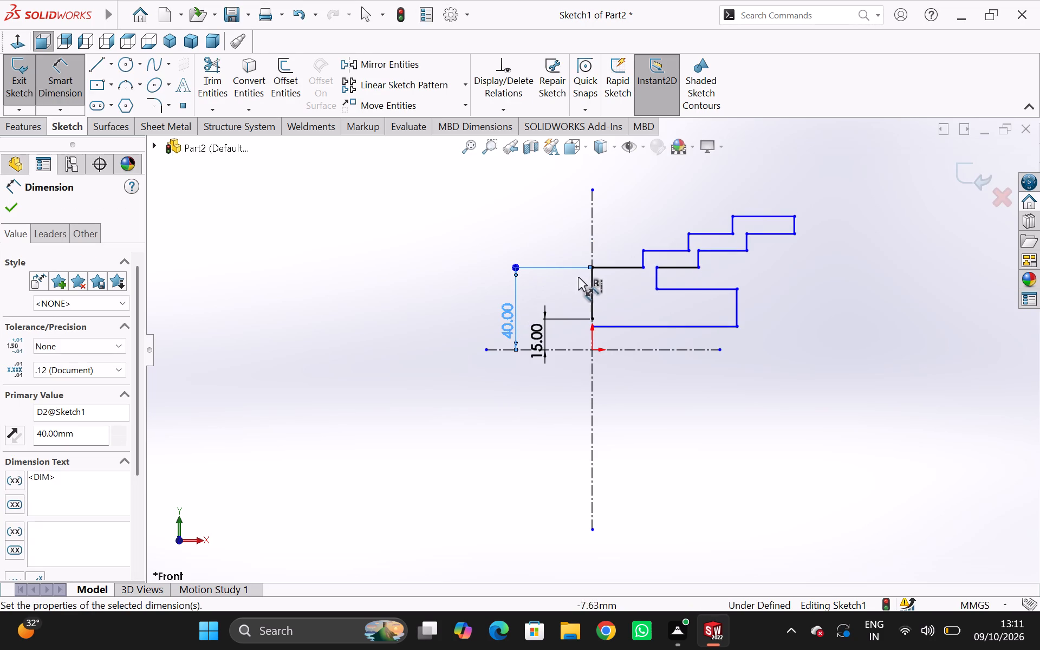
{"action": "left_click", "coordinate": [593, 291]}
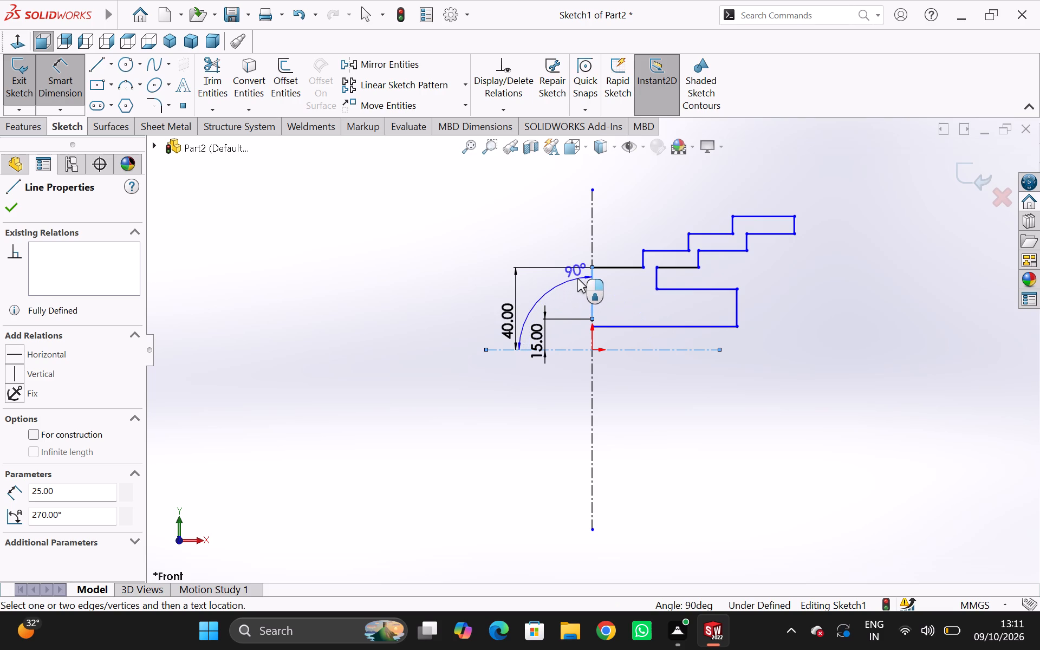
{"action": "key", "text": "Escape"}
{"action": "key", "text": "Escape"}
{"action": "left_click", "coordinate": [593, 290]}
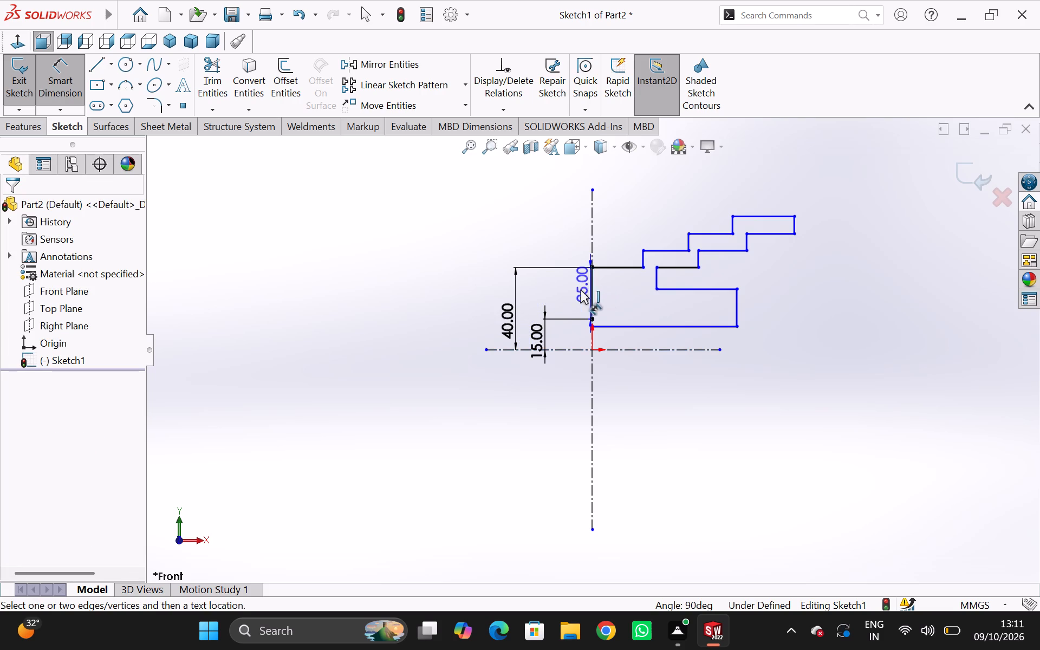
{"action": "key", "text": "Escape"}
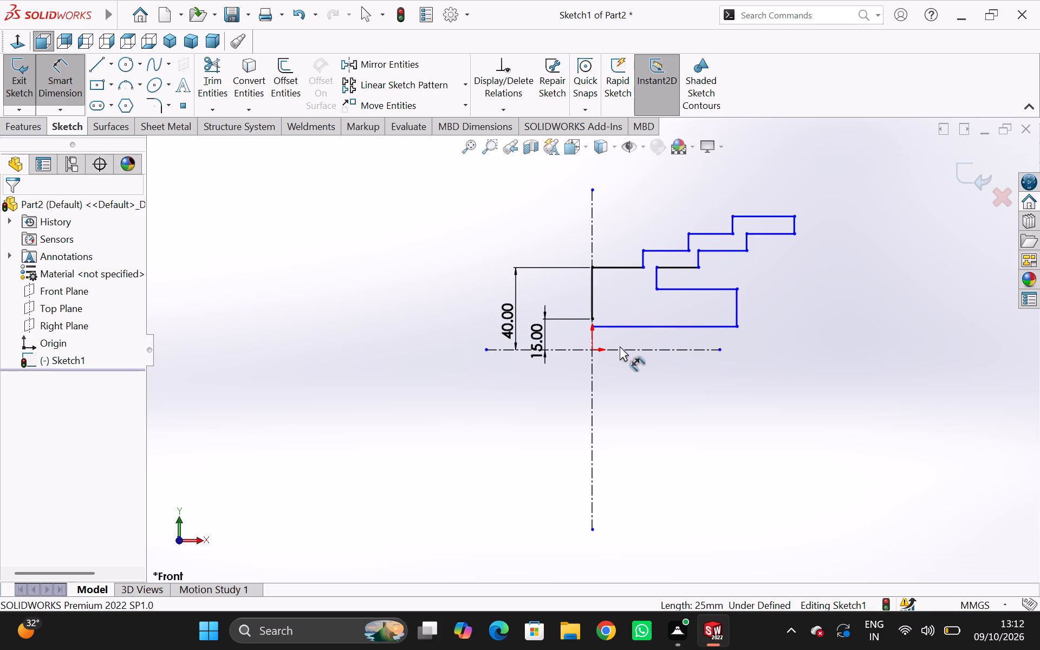
Dimension the horizontal lines of the two lowest upper steps, starting at the vertical centerline, 40 mm long each.
{"action": "left_click", "coordinate": [615, 267]}
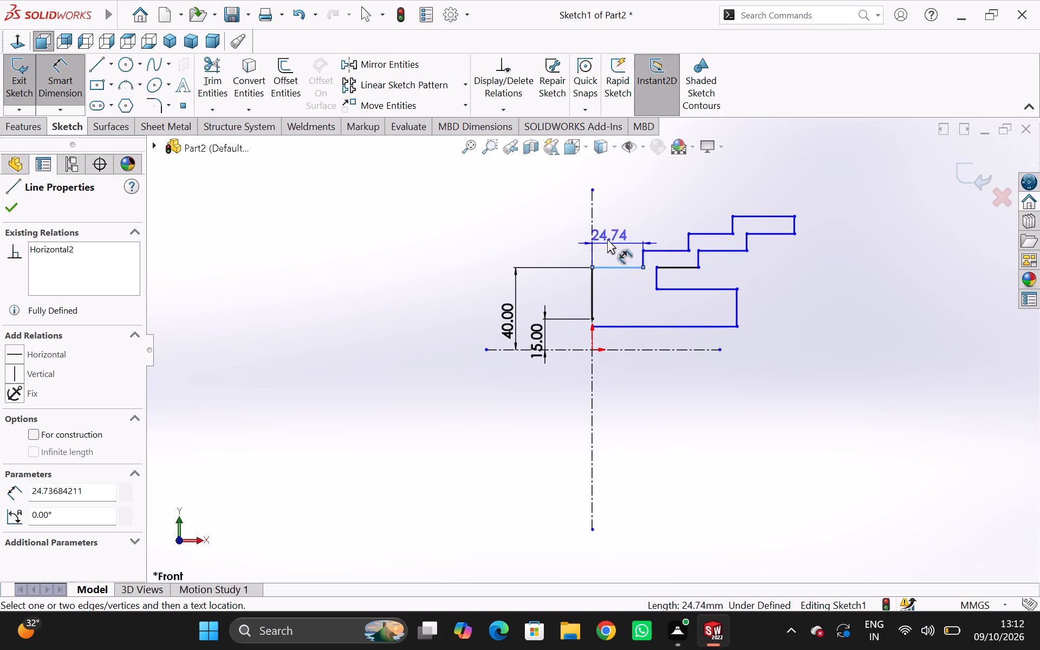
{"action": "left_click", "coordinate": [602, 228]}
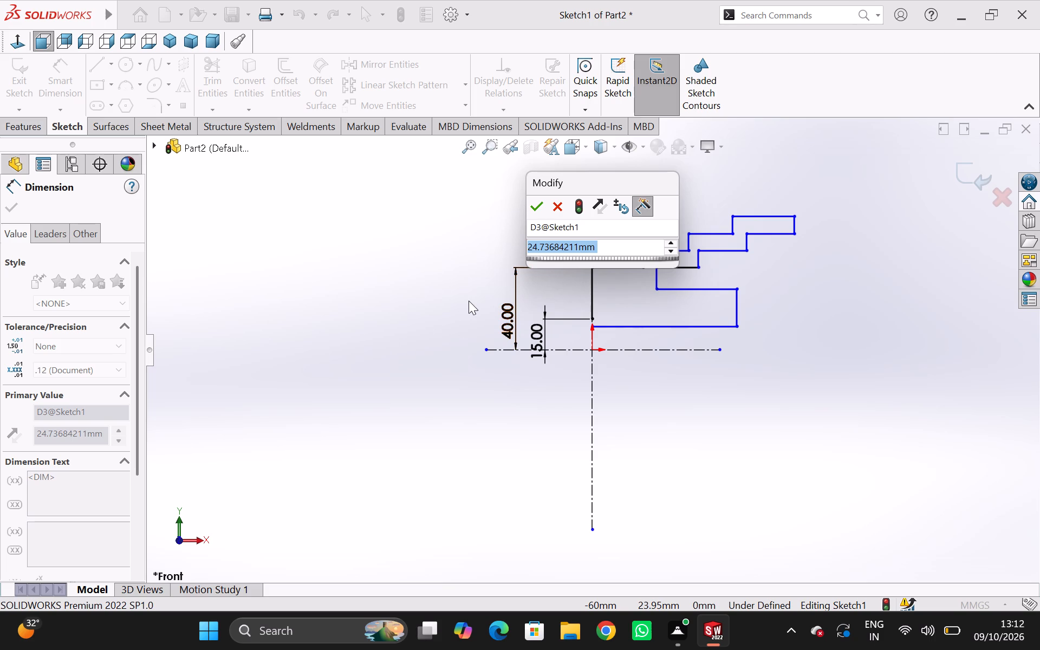
{"action": "type", "text": "40"}
{"action": "key", "text": "Return"}
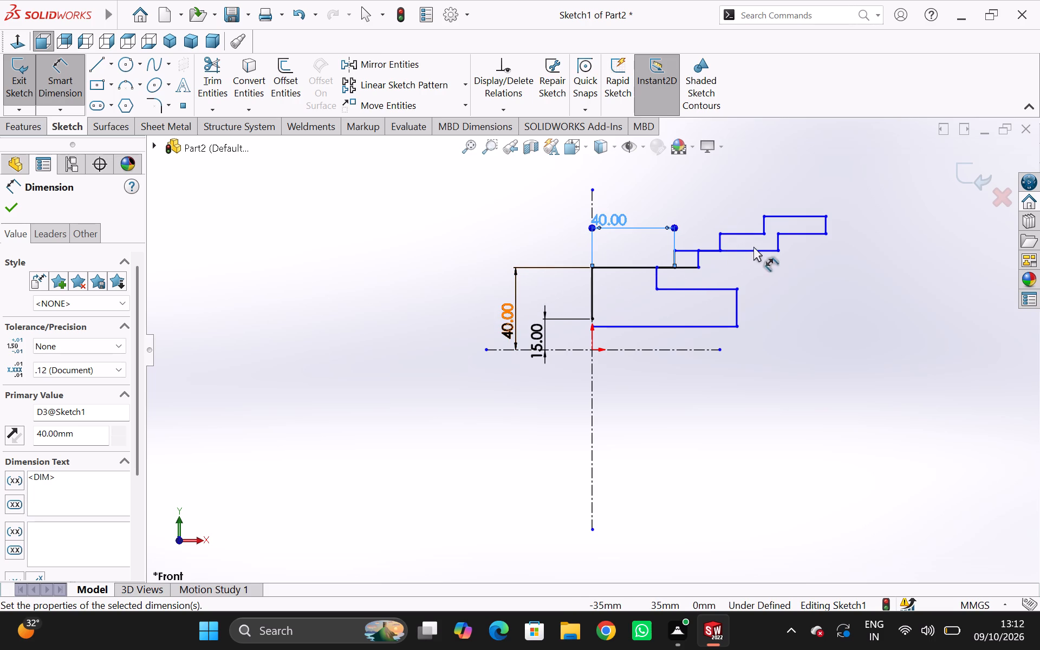
{"action": "left_click", "coordinate": [687, 248]}
{"action": "left_click", "coordinate": [698, 184]}
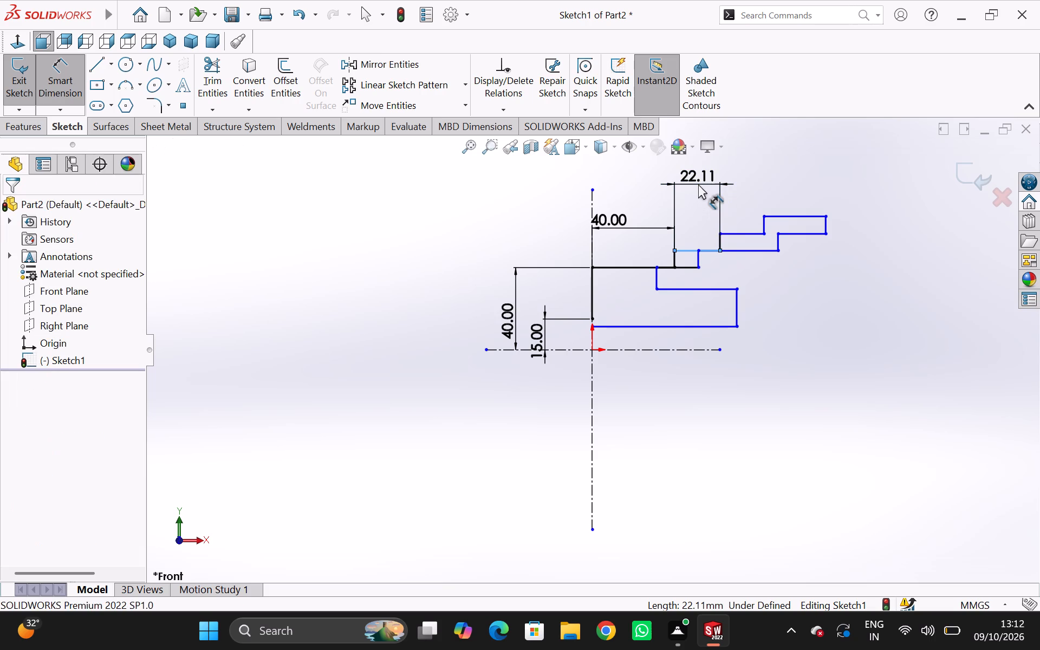
{"action": "type", "text": "40"}
{"action": "key", "text": "Return"}
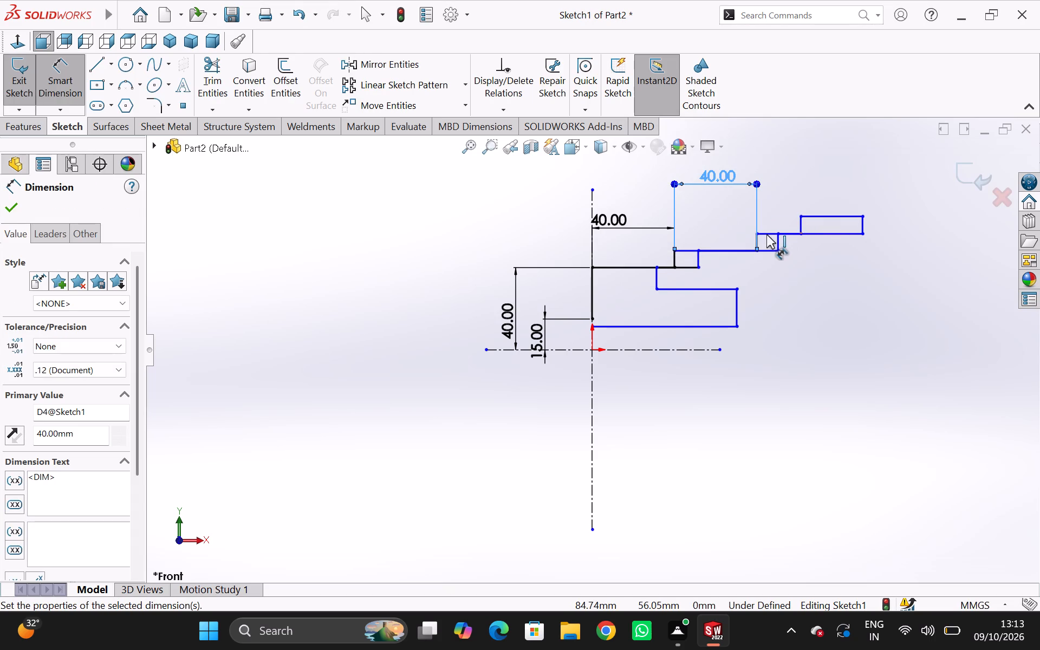
Dimension the horizontal lines of the third and topmost upper steps 40 mm long each.
{"action": "left_click", "coordinate": [771, 235]}
{"action": "left_click", "coordinate": [791, 156]}
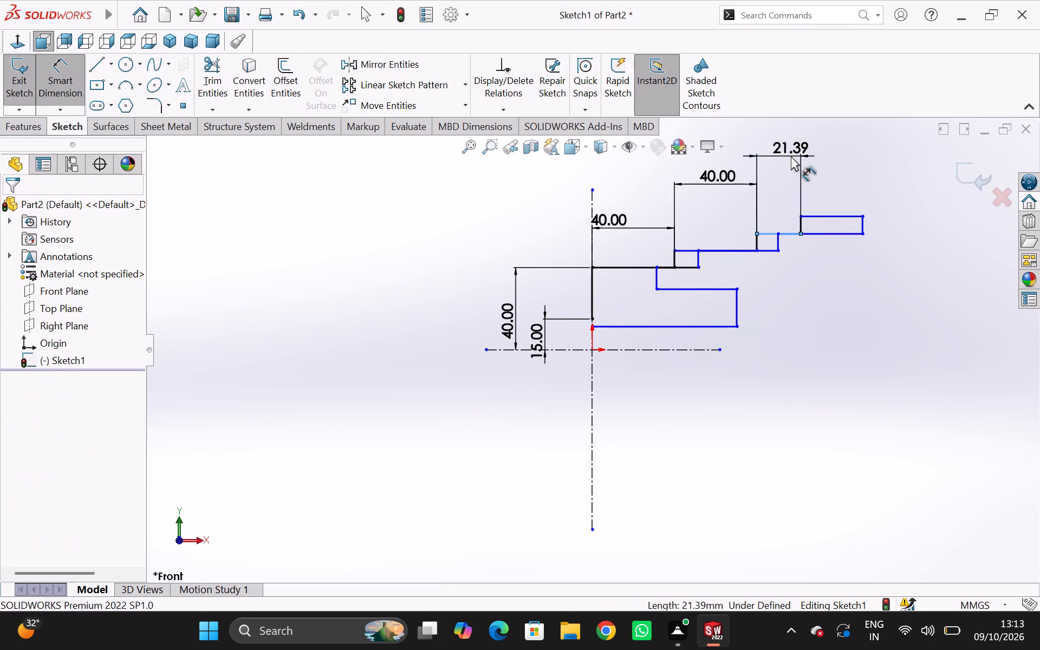
{"action": "type", "text": "40"}
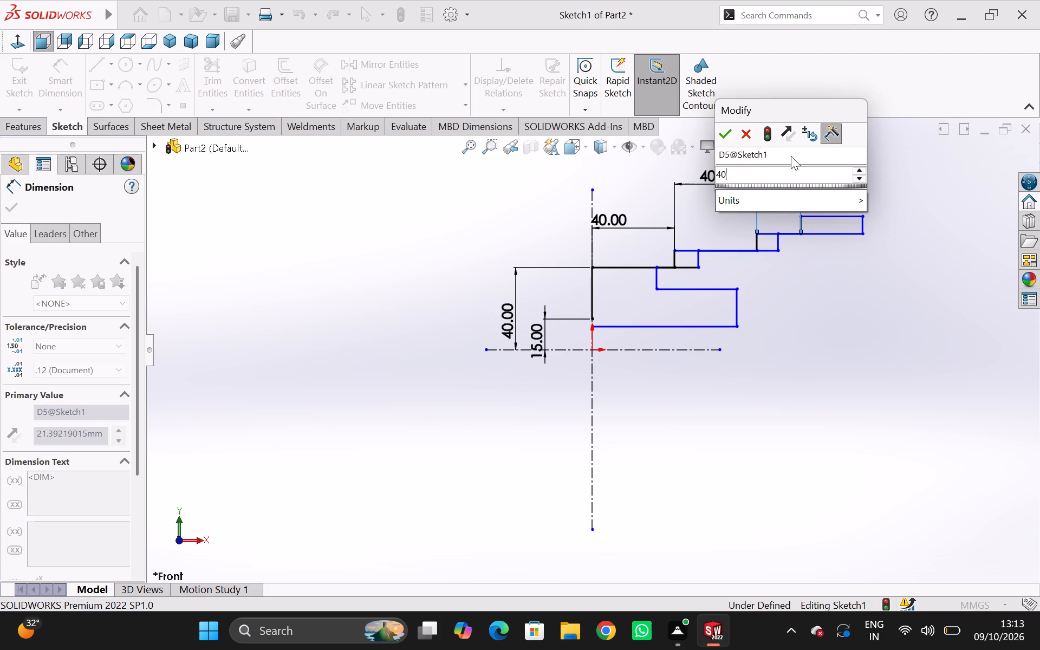
{"action": "key", "text": "Return"}
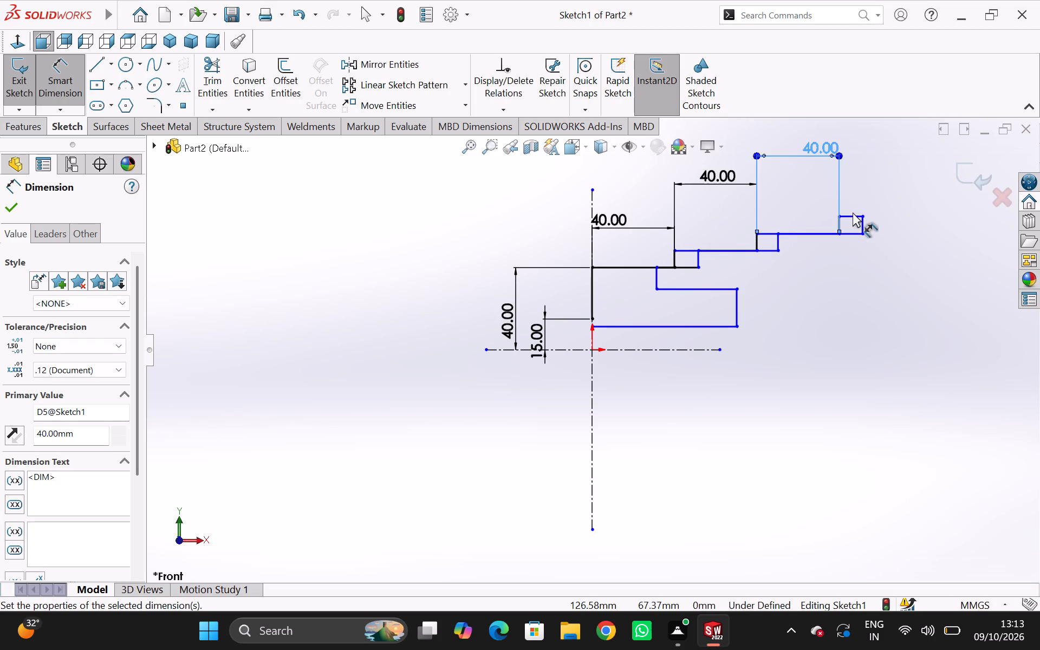
{"action": "left_click", "coordinate": [849, 214]}
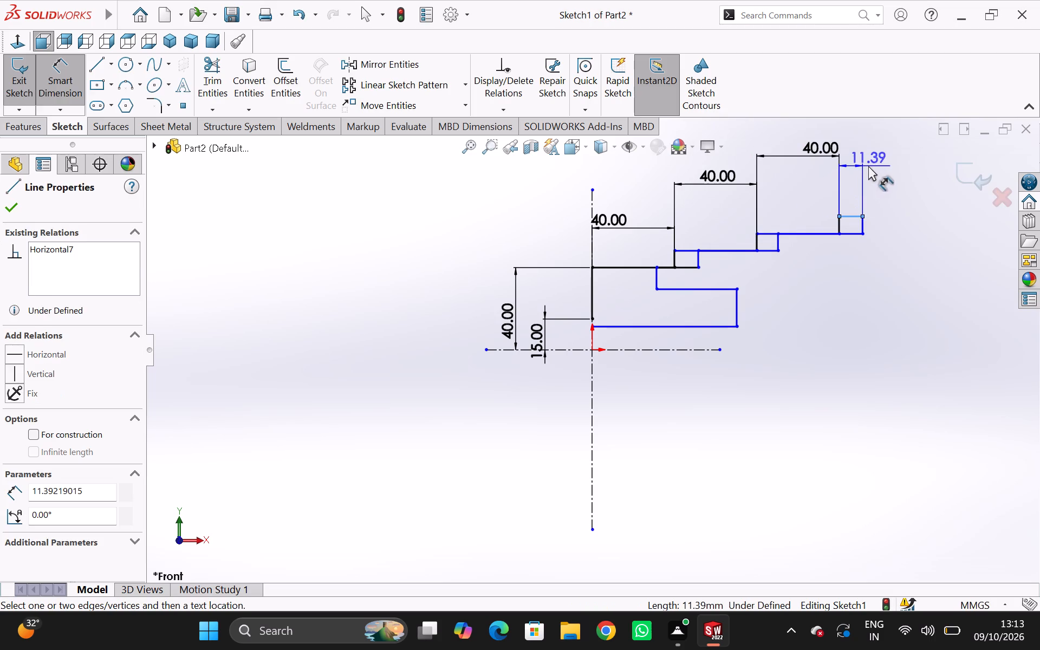
{"action": "left_click", "coordinate": [868, 166]}
{"action": "type", "text": "40"}
{"action": "key", "text": "Return"}
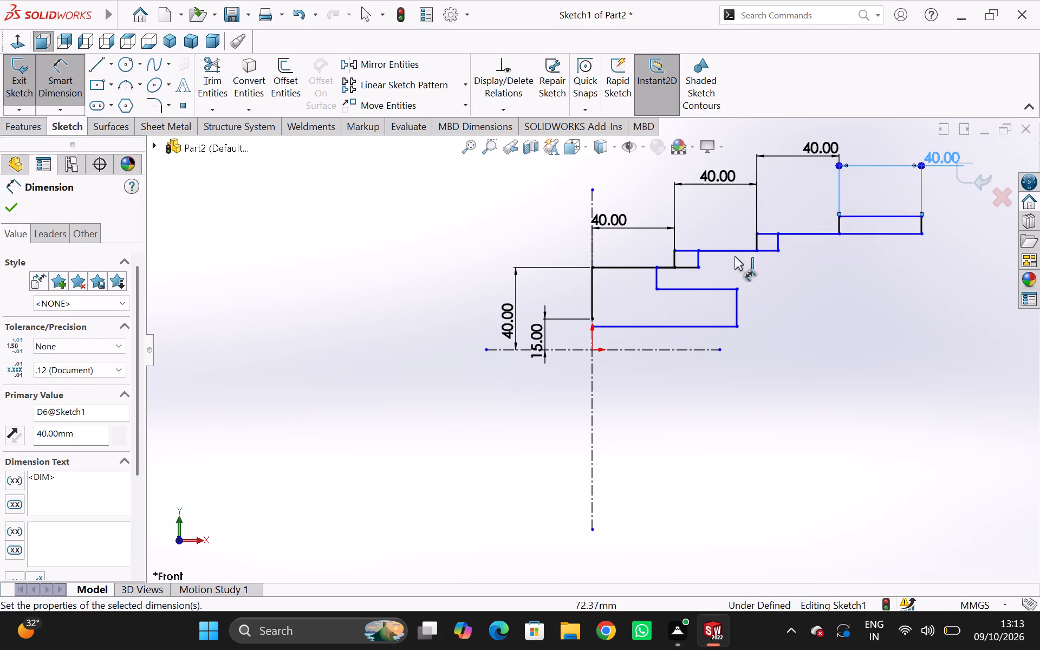
{"action": "key", "text": "Escape"}
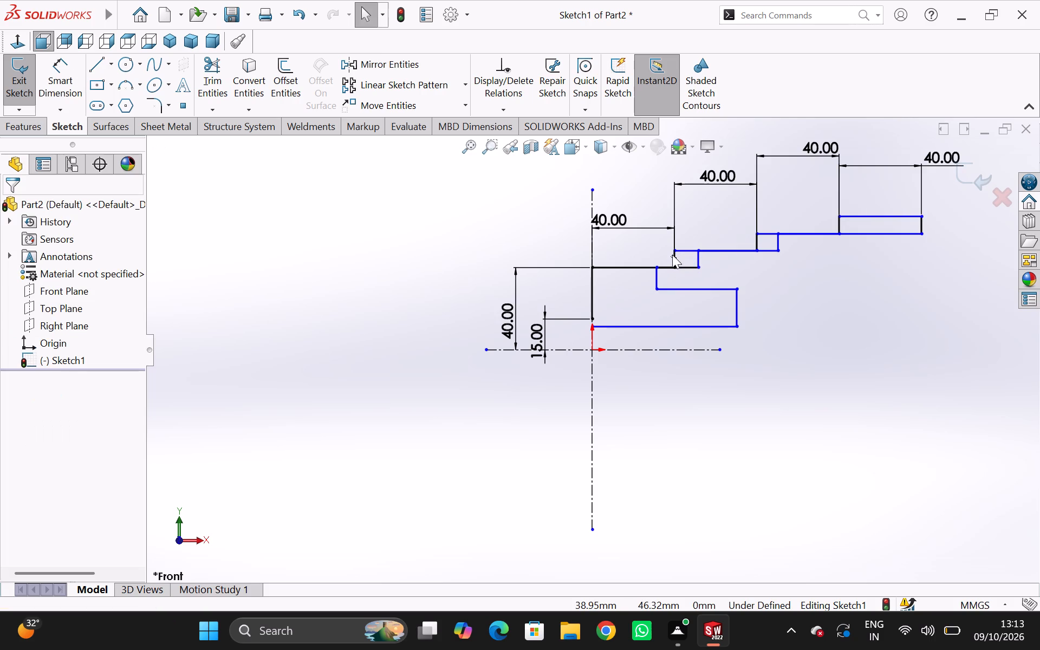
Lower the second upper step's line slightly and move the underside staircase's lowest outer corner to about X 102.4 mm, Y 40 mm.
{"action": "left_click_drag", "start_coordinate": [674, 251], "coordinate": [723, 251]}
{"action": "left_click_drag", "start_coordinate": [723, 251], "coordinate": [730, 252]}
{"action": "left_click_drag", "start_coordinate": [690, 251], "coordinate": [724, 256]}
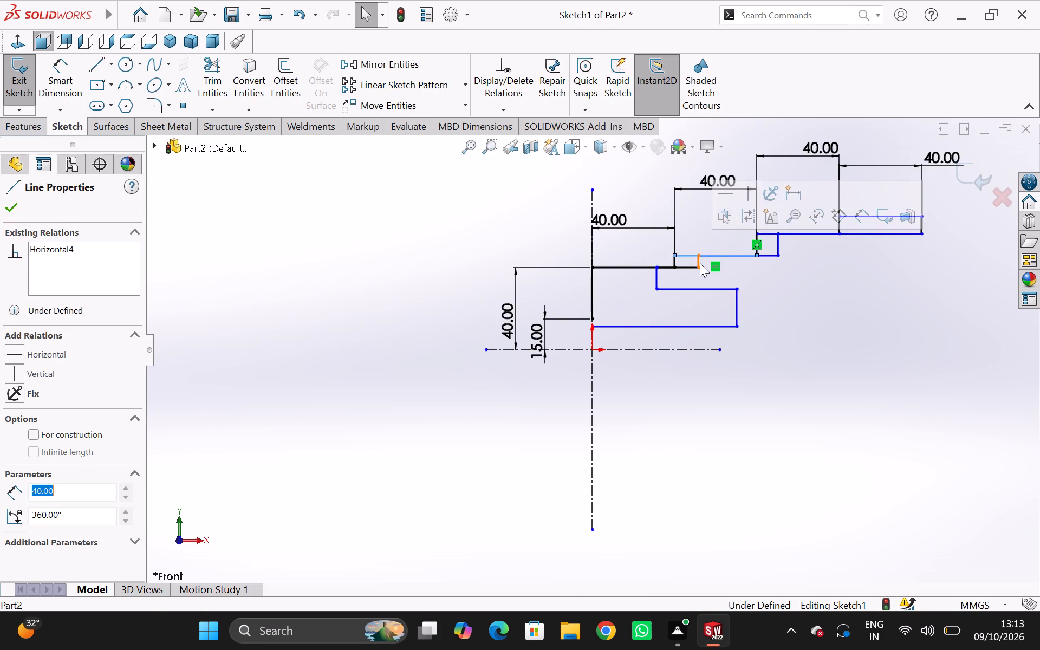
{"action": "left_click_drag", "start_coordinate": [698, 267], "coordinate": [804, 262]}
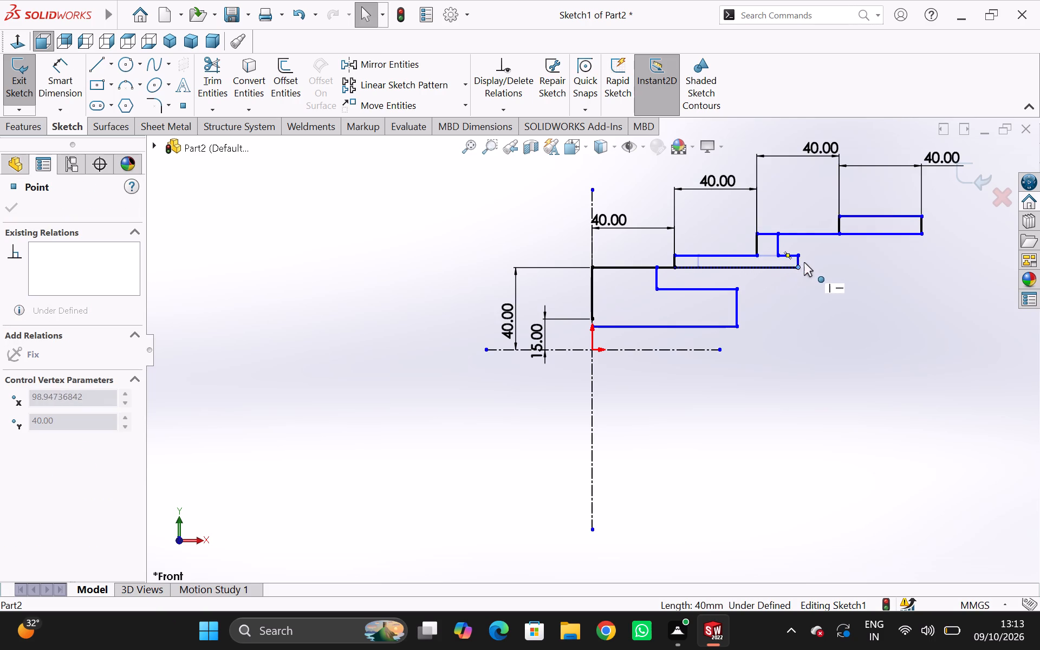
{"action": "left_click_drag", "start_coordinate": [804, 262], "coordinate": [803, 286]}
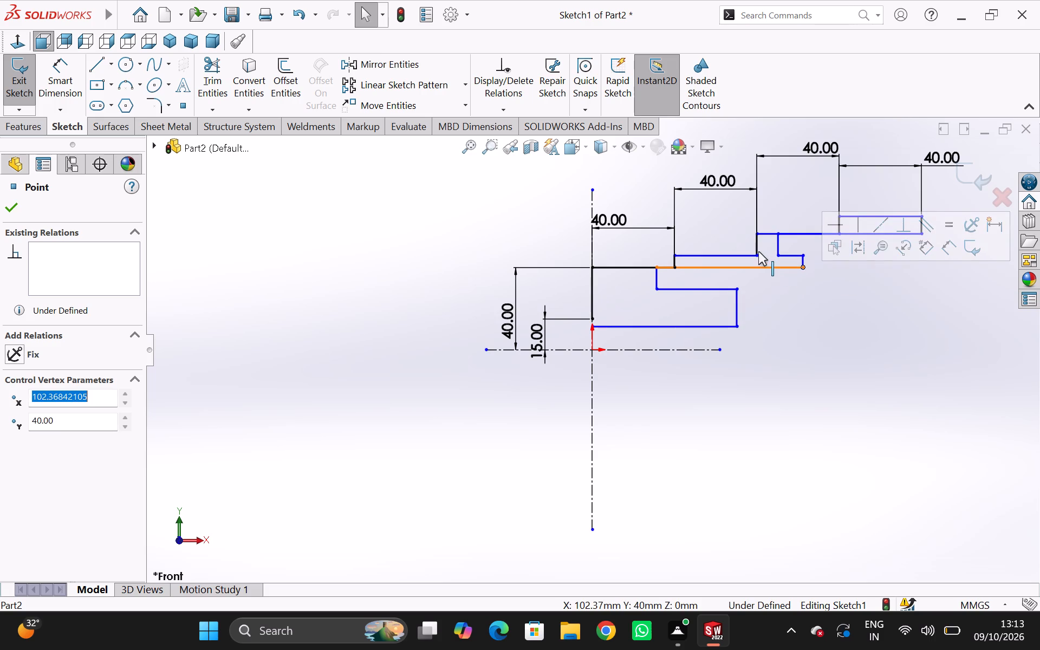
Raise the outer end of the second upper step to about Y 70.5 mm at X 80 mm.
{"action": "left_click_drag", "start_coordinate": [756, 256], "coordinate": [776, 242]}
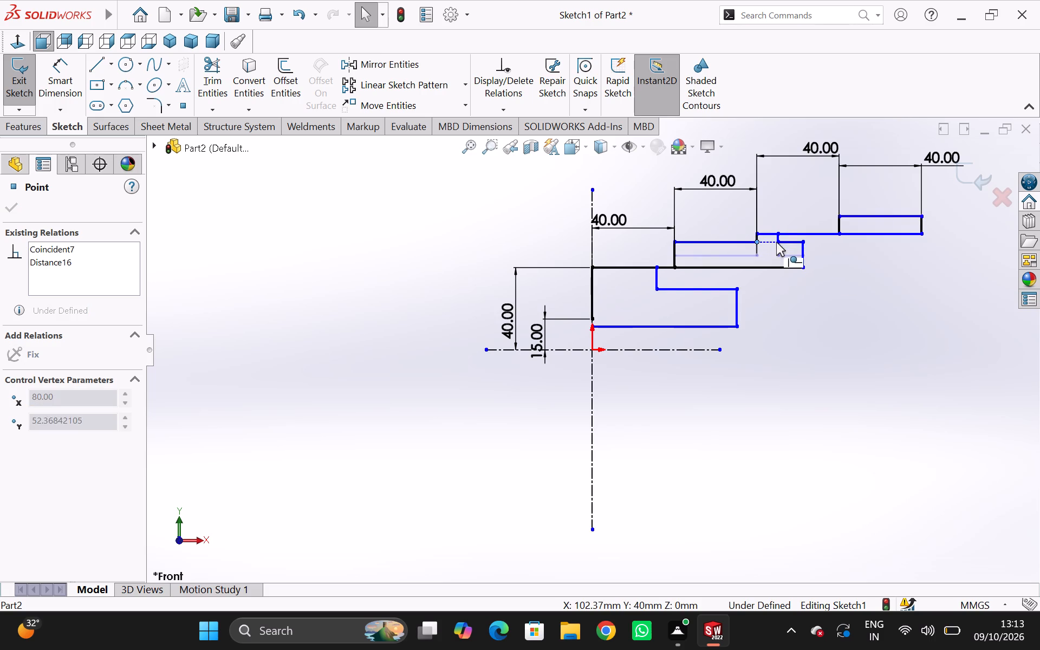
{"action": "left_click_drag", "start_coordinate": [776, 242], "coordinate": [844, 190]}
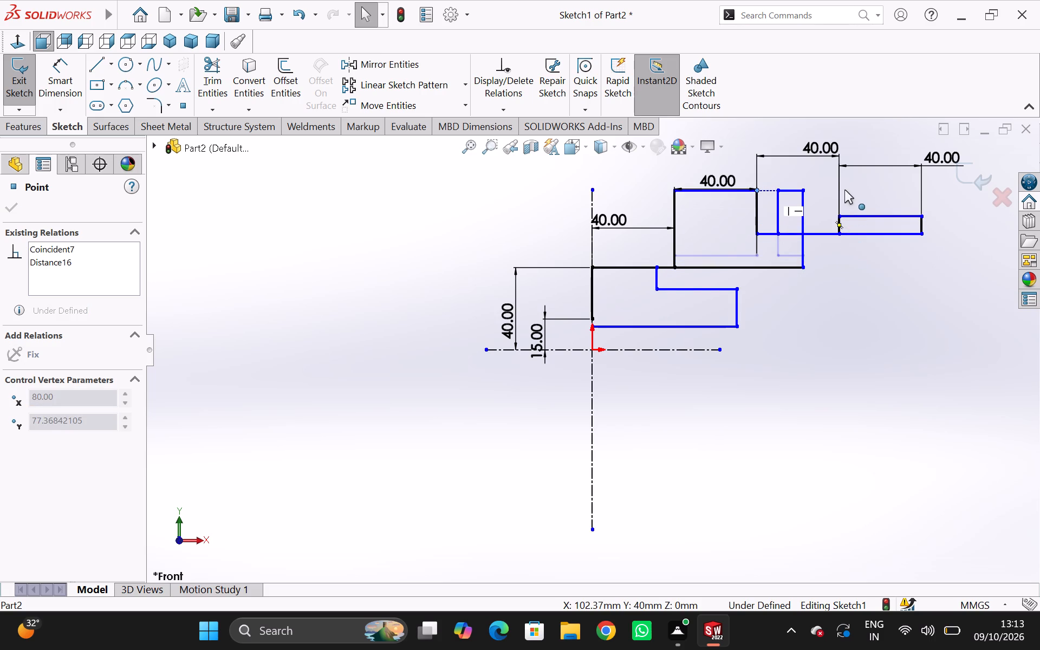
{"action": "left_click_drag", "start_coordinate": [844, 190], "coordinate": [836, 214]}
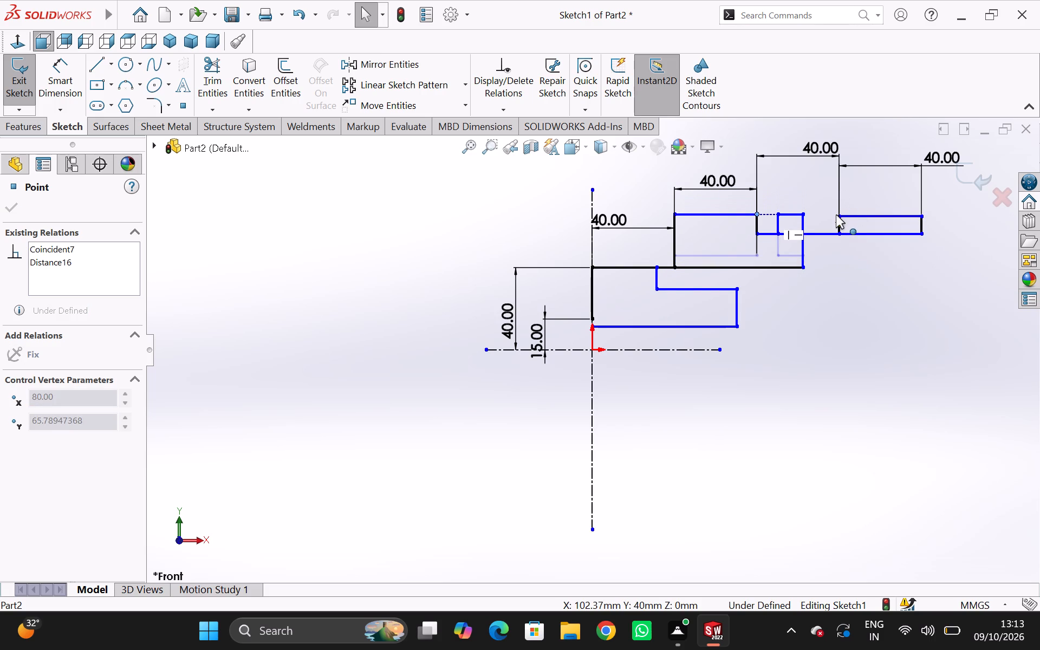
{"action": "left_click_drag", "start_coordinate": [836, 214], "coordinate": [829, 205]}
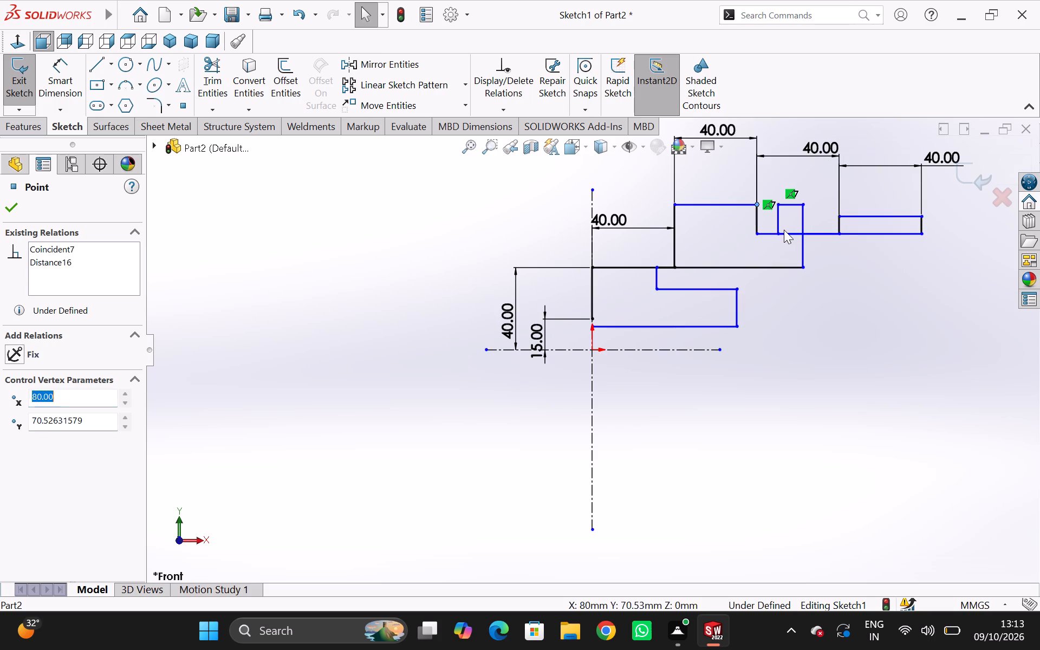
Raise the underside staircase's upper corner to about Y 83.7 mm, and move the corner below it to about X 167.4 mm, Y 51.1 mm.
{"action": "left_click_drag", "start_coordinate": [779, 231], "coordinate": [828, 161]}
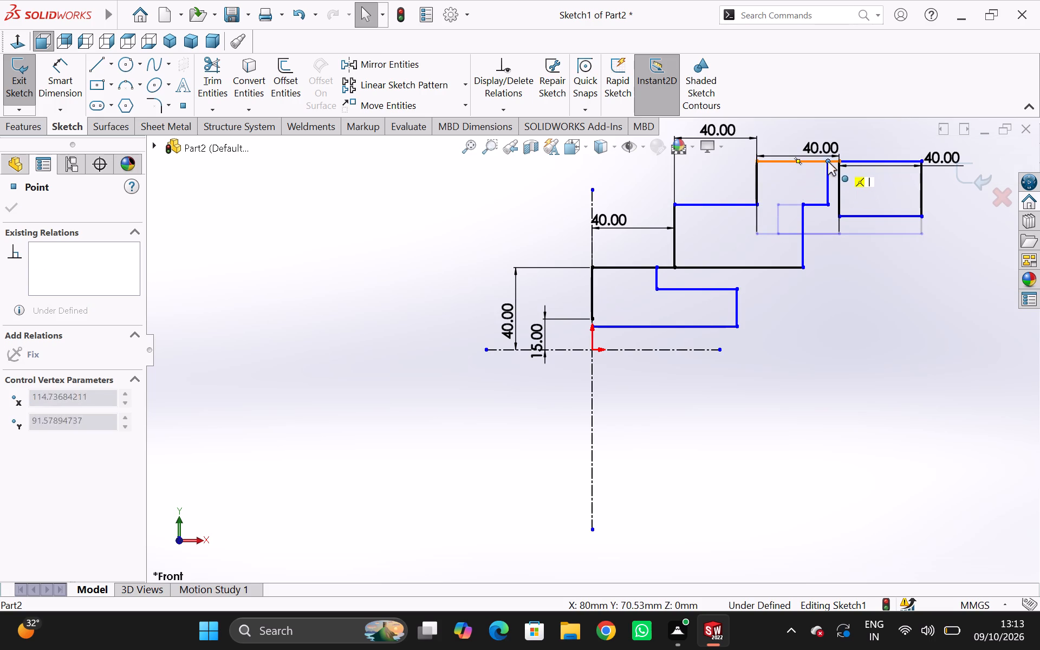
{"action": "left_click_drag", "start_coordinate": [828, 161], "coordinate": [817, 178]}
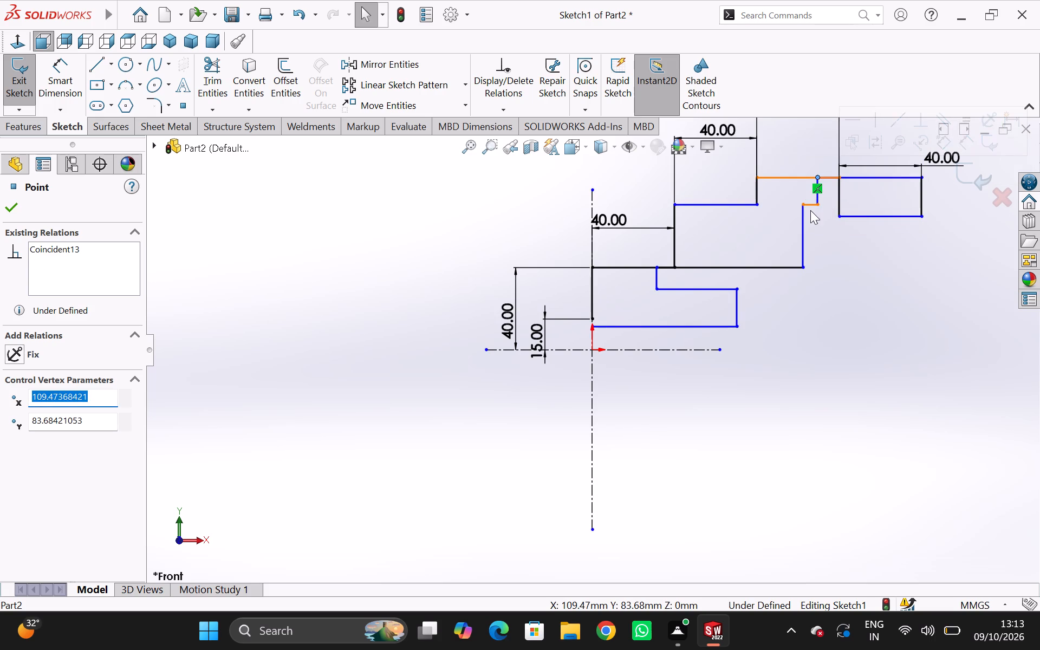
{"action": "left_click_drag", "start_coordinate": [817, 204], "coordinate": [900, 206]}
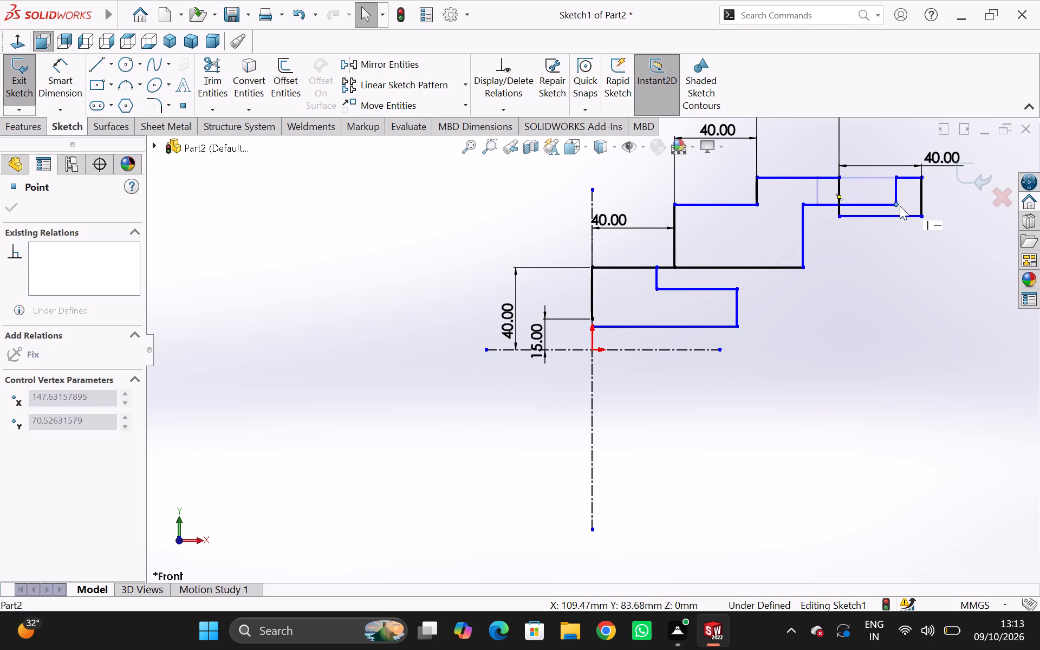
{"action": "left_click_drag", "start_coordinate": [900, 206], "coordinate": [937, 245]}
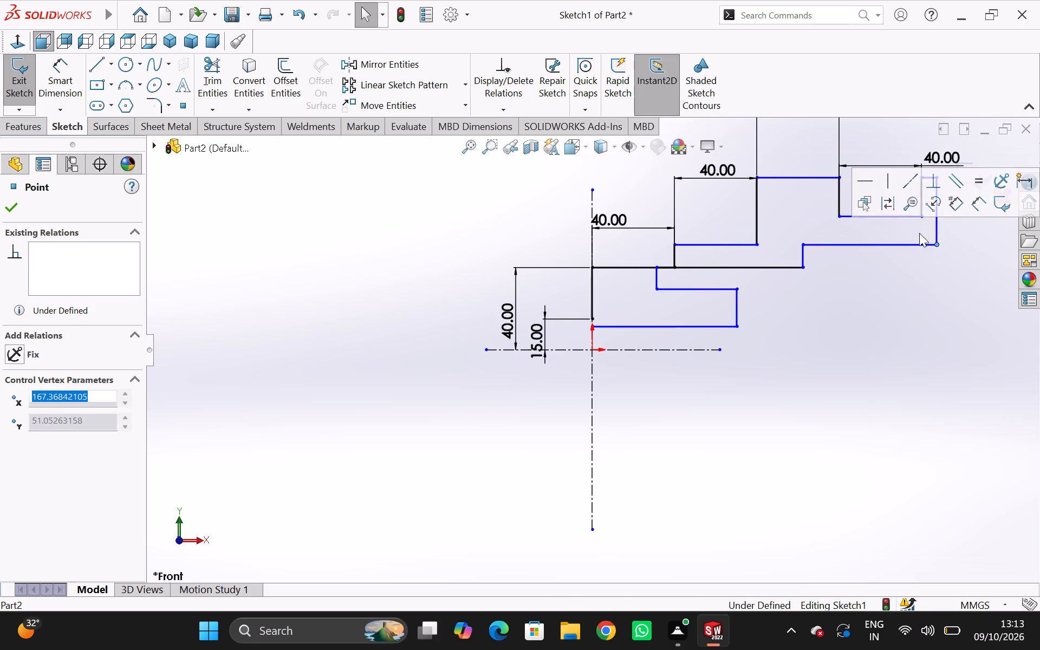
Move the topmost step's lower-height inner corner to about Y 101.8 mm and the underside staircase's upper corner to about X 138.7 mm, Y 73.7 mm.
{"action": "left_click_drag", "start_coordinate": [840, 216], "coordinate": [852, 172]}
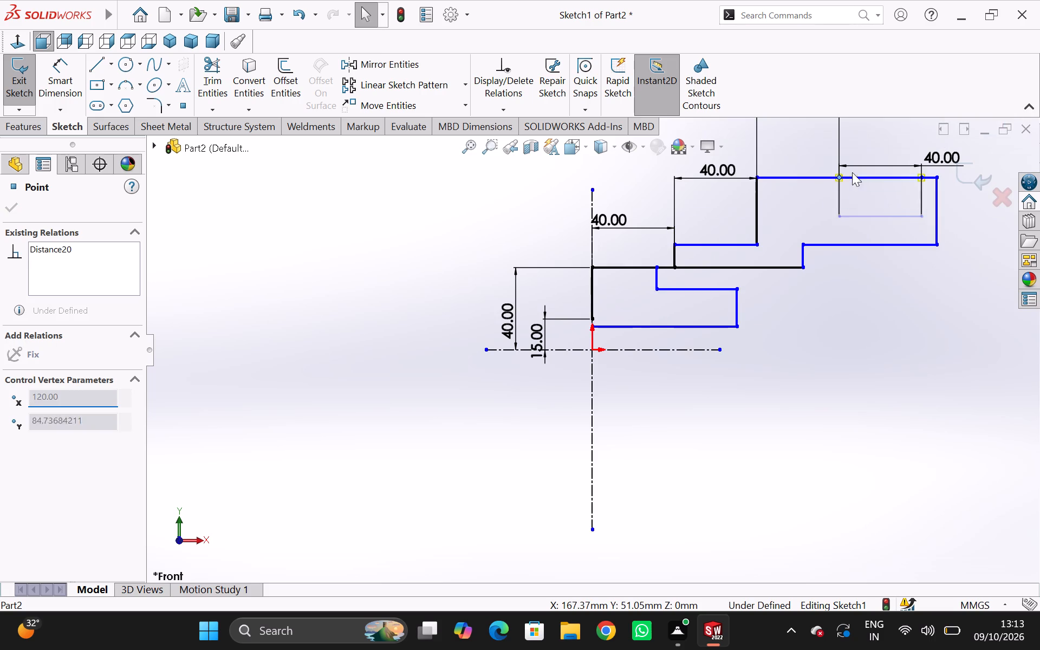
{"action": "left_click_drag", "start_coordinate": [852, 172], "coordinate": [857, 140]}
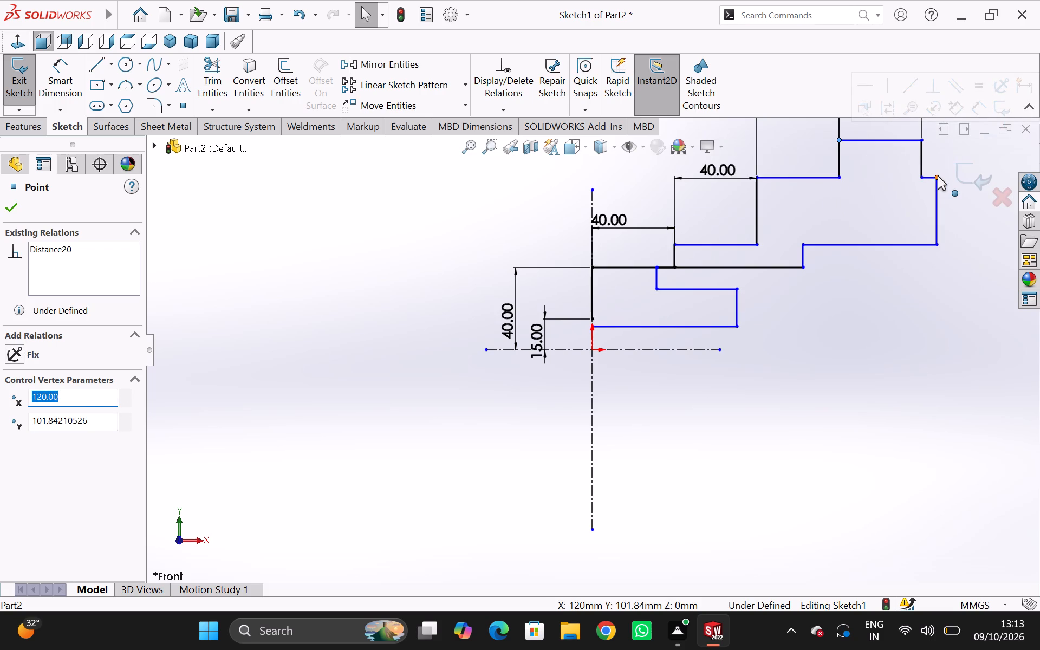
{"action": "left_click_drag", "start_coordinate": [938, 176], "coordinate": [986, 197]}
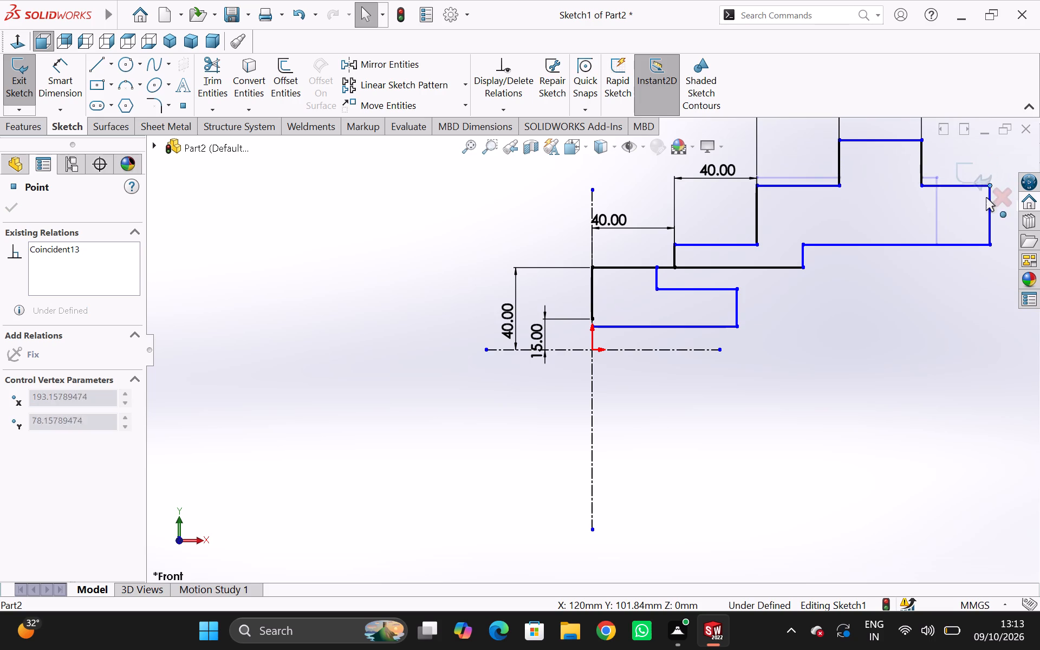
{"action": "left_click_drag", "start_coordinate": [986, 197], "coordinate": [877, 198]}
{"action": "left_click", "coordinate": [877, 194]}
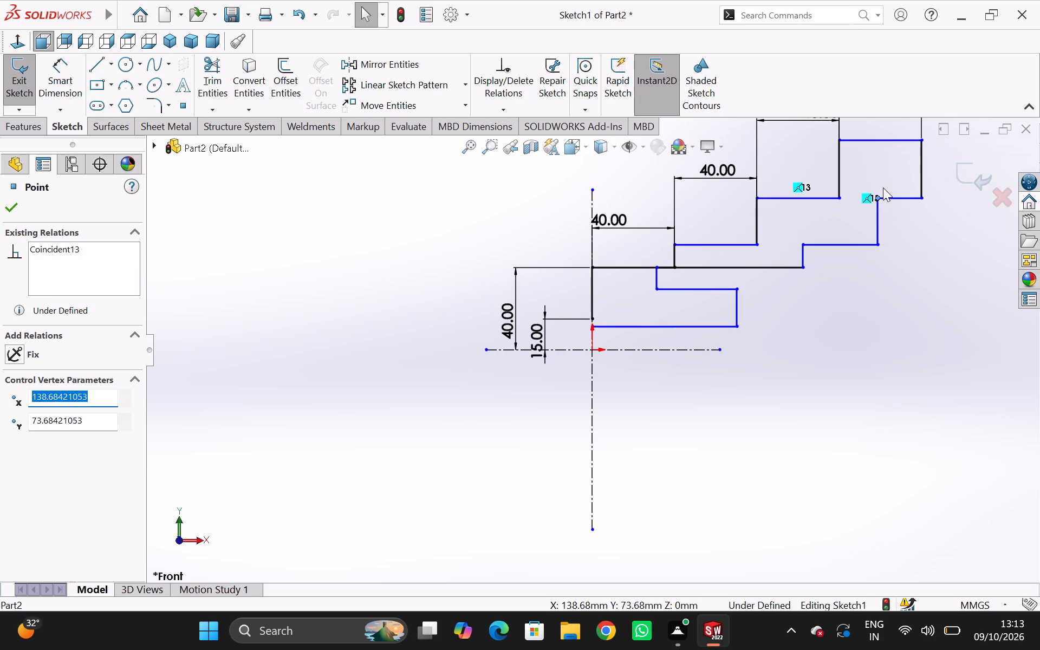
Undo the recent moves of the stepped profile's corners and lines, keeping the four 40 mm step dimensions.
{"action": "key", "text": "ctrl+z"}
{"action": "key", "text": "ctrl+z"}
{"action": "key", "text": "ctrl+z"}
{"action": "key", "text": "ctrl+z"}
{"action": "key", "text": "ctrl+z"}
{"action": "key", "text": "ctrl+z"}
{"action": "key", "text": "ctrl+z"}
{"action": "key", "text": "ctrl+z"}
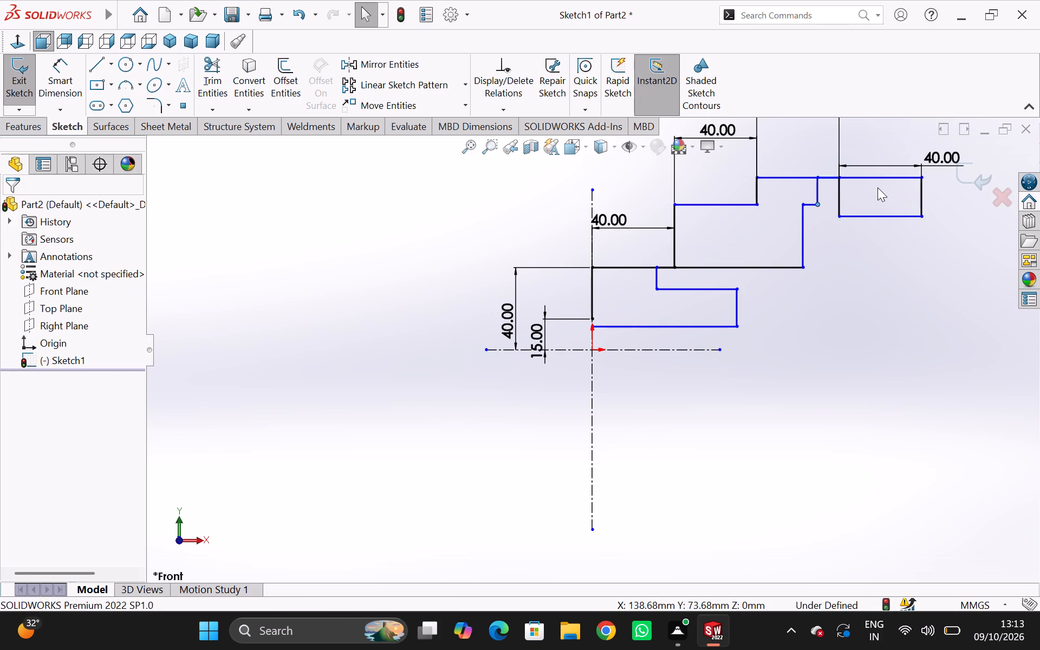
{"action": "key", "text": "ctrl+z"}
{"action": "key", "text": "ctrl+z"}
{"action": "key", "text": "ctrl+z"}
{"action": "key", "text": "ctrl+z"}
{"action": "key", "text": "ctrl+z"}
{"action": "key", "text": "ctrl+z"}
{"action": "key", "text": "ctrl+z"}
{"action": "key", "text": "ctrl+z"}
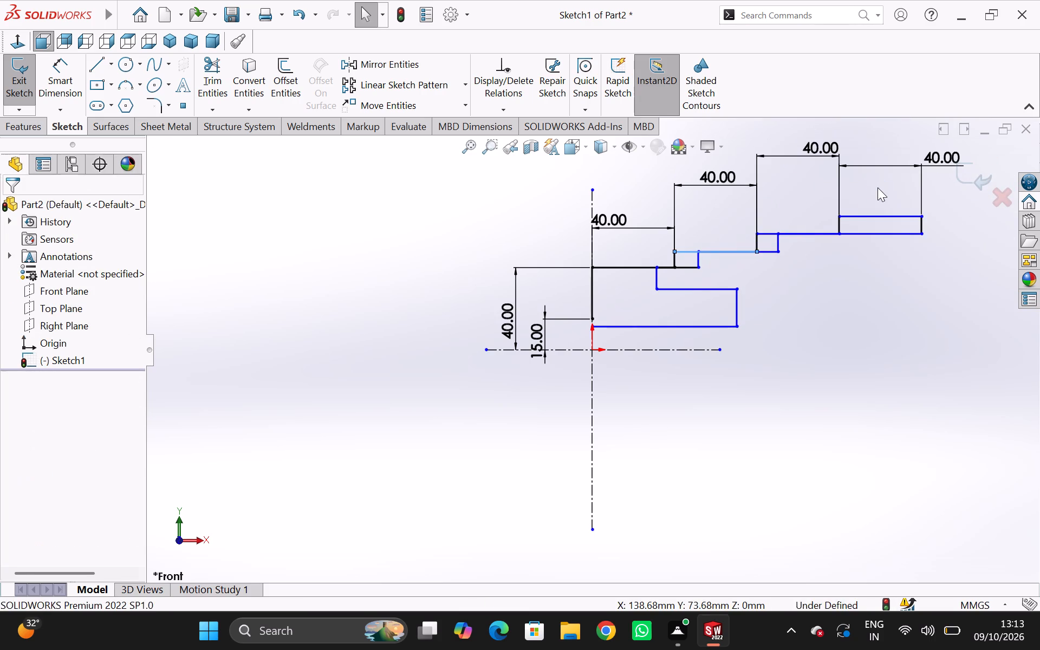
Undo the stepped profile's dimensions, going back to the profile before any dimensions were added.
{"action": "key", "text": "ctrl+z"}
{"action": "key", "text": "ctrl+z"}
{"action": "key", "text": "ctrl+z"}
{"action": "key", "text": "ctrl+z"}
{"action": "key", "text": "ctrl+z"}
{"action": "key", "text": "ctrl+z"}
{"action": "key", "text": "ctrl+z"}
{"action": "key", "text": "ctrl+z"}
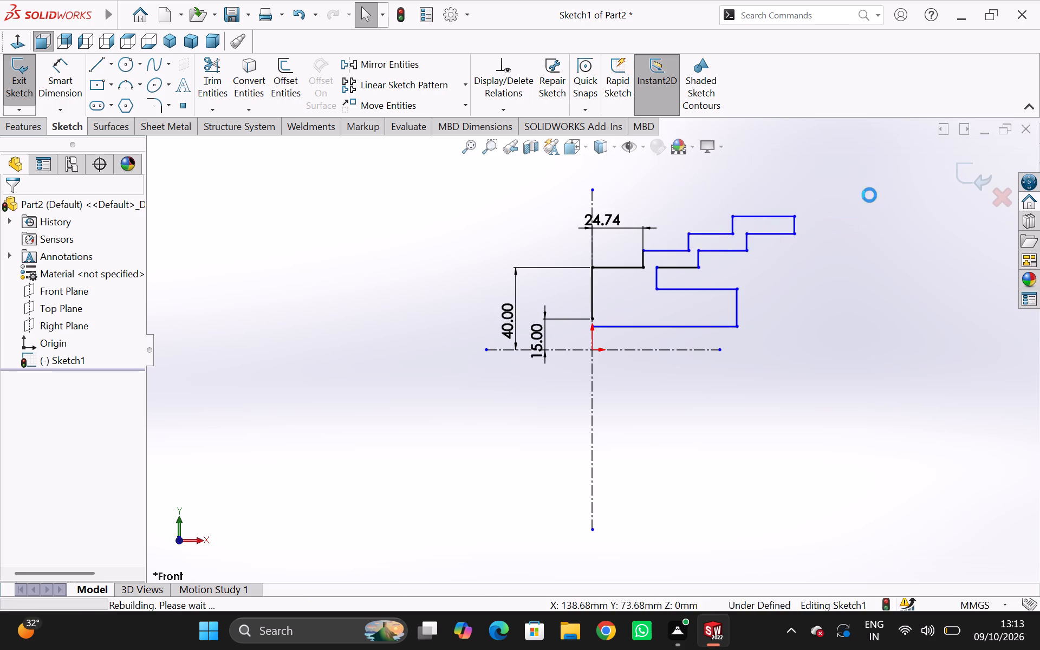
{"action": "key", "text": "ctrl+z"}
{"action": "key", "text": "ctrl+z"}
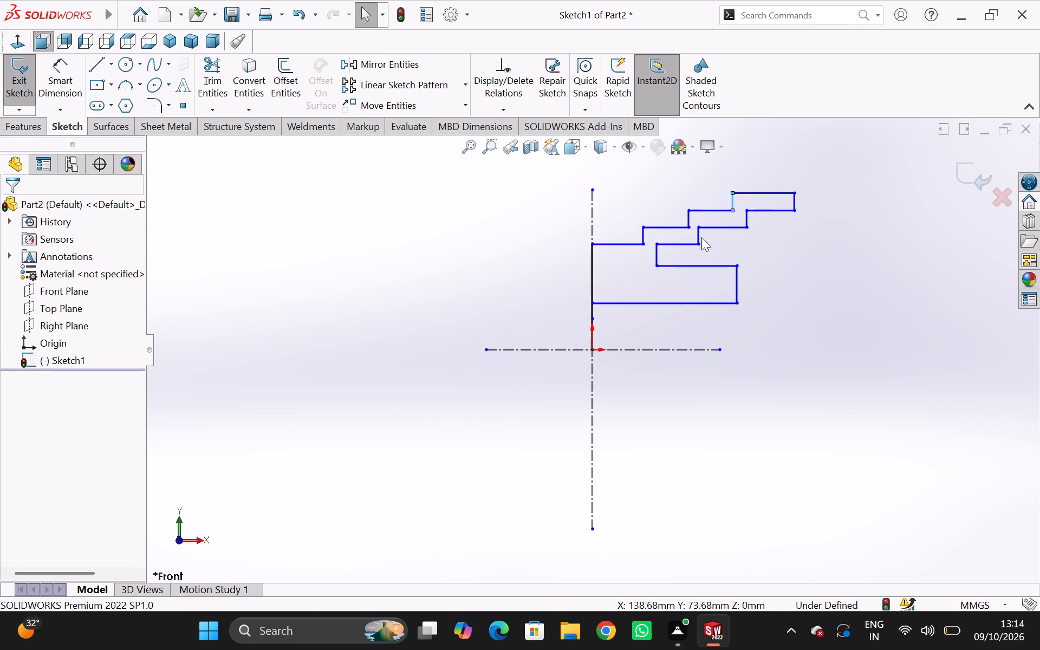
Redo the 15 mm and 40 mm vertical dimensions and the first upper step's initial width dimension.
{"action": "key", "text": "ctrl+y"}
{"action": "key", "text": "ctrl+y"}
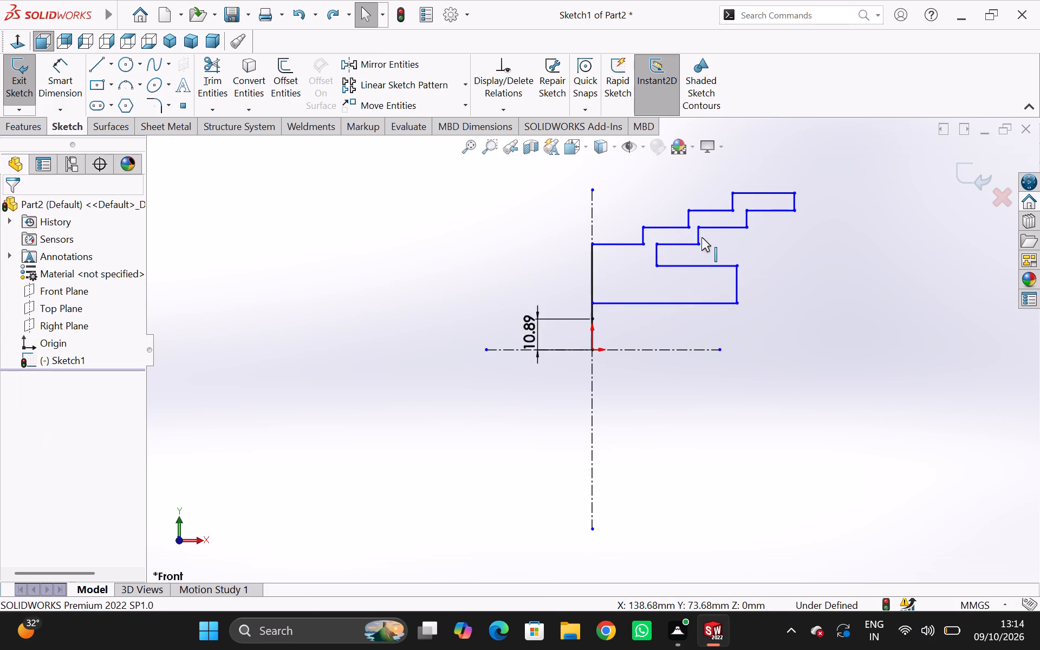
{"action": "key", "text": "ctrl+y"}
{"action": "key", "text": "ctrl+y"}
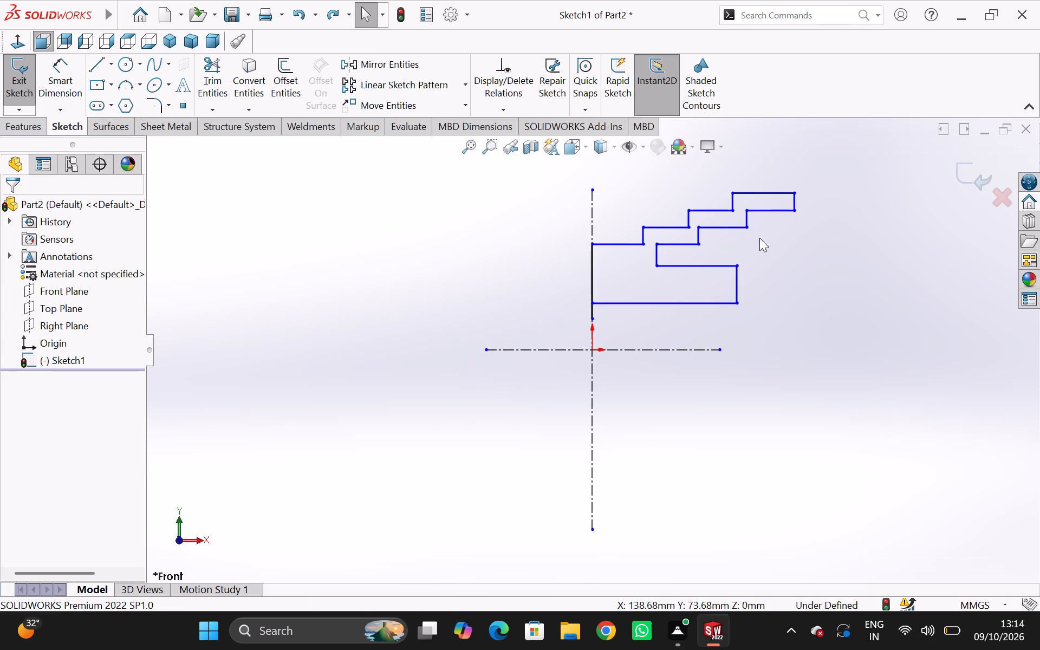
{"action": "key", "text": "ctrl+y"}
{"action": "key", "text": "ctrl+y"}
{"action": "key", "text": "ctrl+y"}
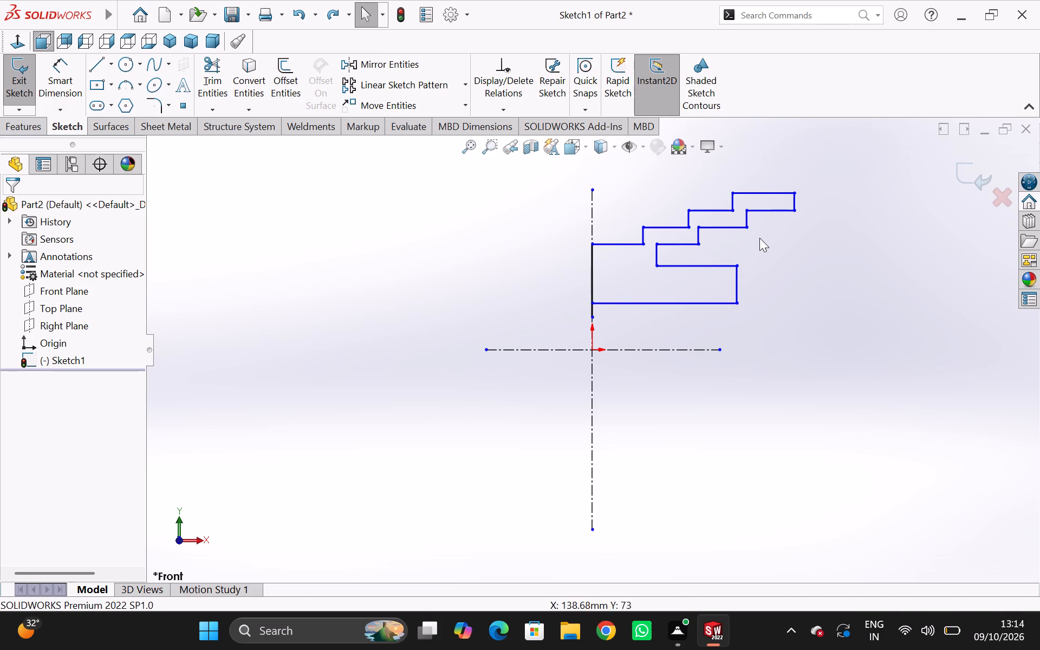
{"action": "key", "text": "ctrl+y"}
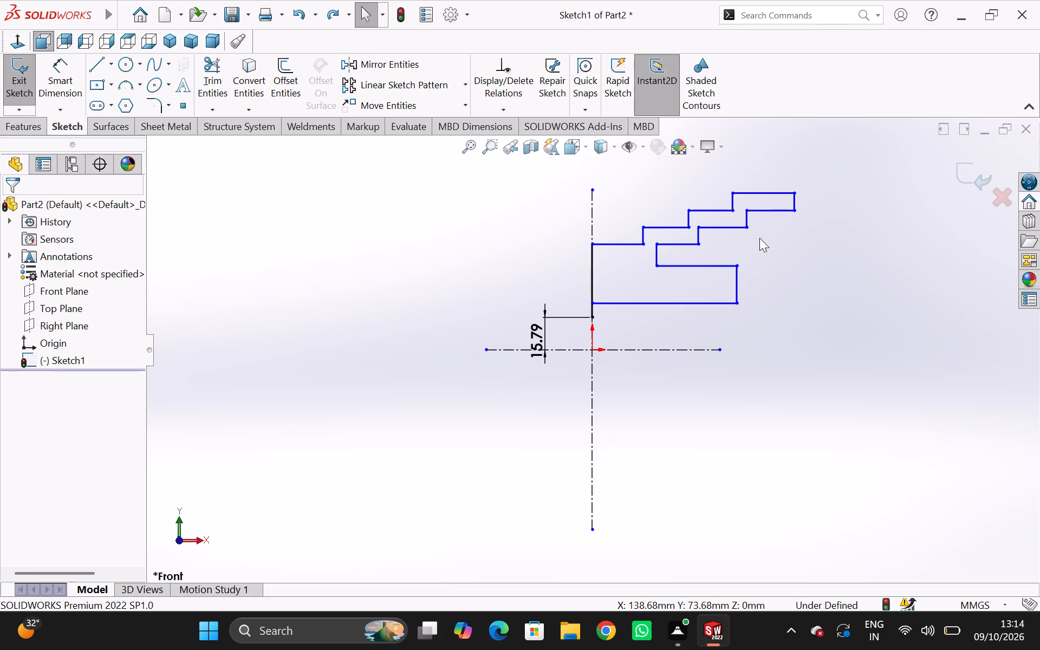
{"action": "key", "text": "ctrl+y"}
{"action": "key", "text": "ctrl+y"}
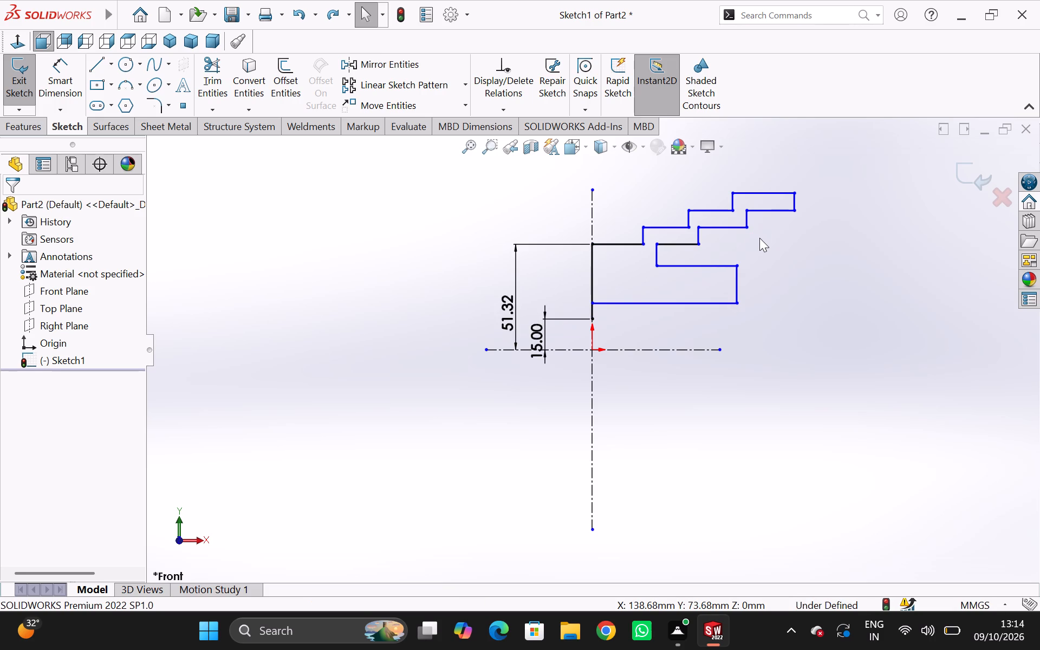
{"action": "key", "text": "ctrl+y"}
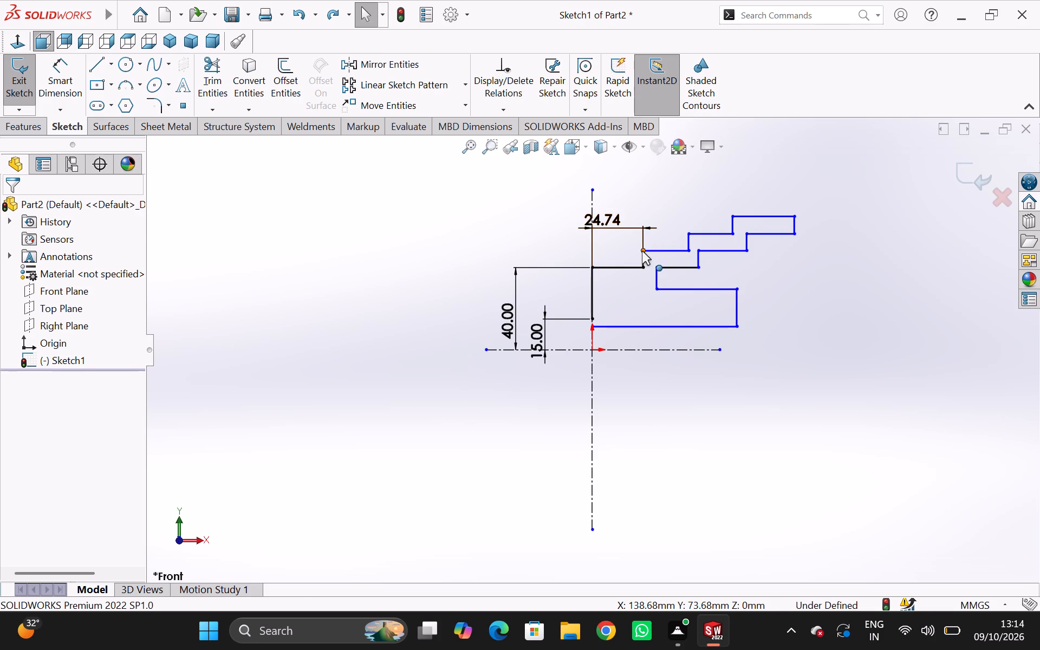
Stretch the profile's outer end away from the vertical centerline and shift the two underside staircase risers outward below it.
{"action": "left_click_drag", "start_coordinate": [642, 251], "coordinate": [680, 251]}
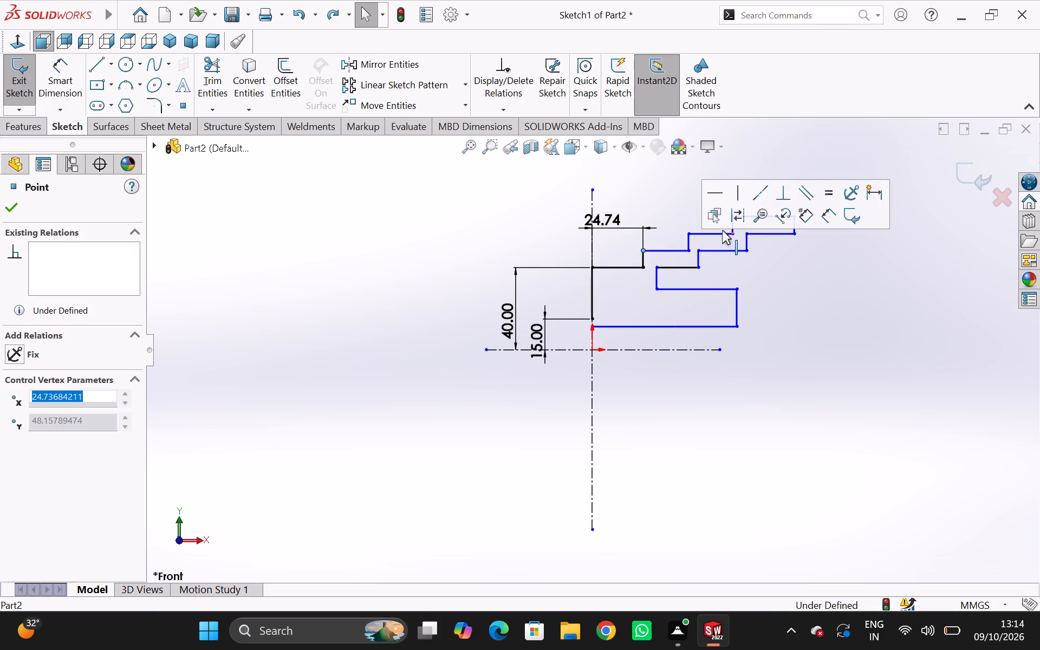
{"action": "left_click", "coordinate": [688, 233]}
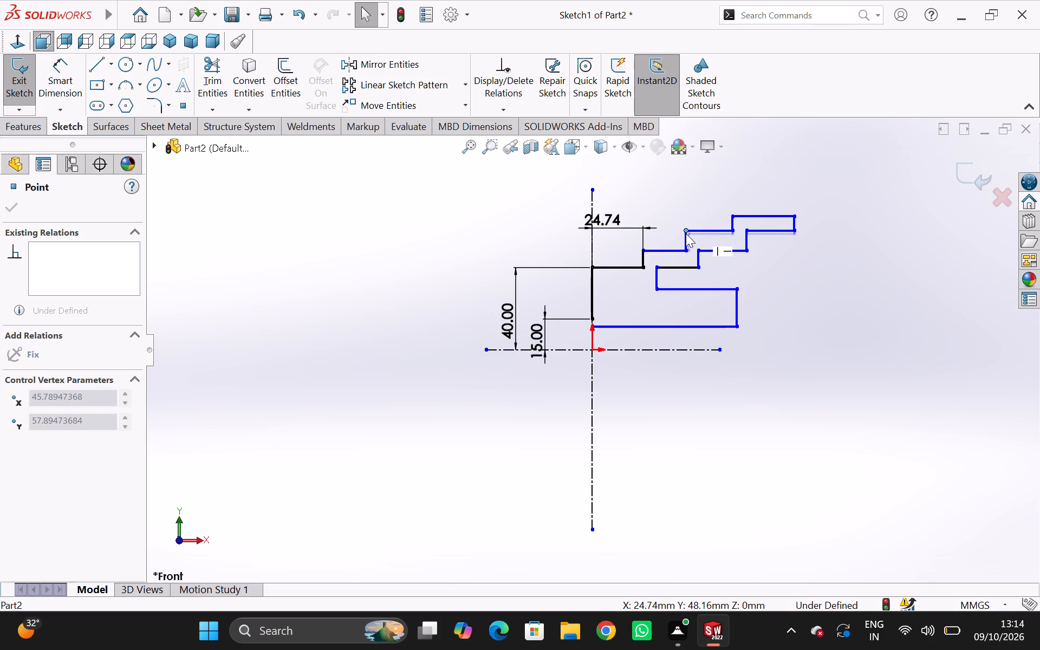
{"action": "left_click_drag", "start_coordinate": [794, 222], "coordinate": [821, 222]}
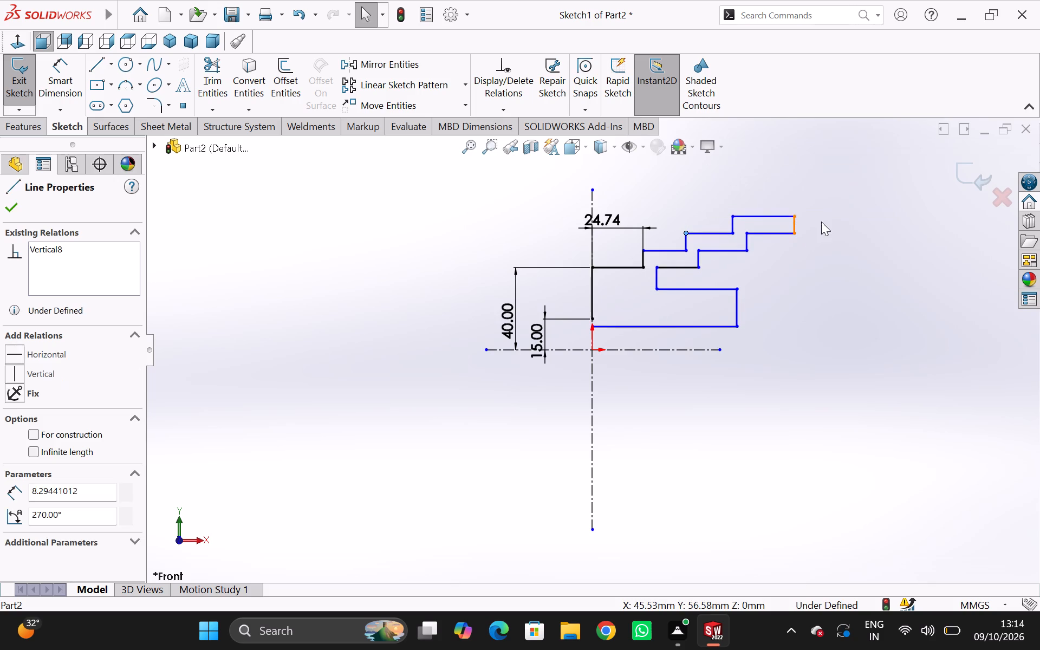
{"action": "left_click_drag", "start_coordinate": [821, 222], "coordinate": [880, 222]}
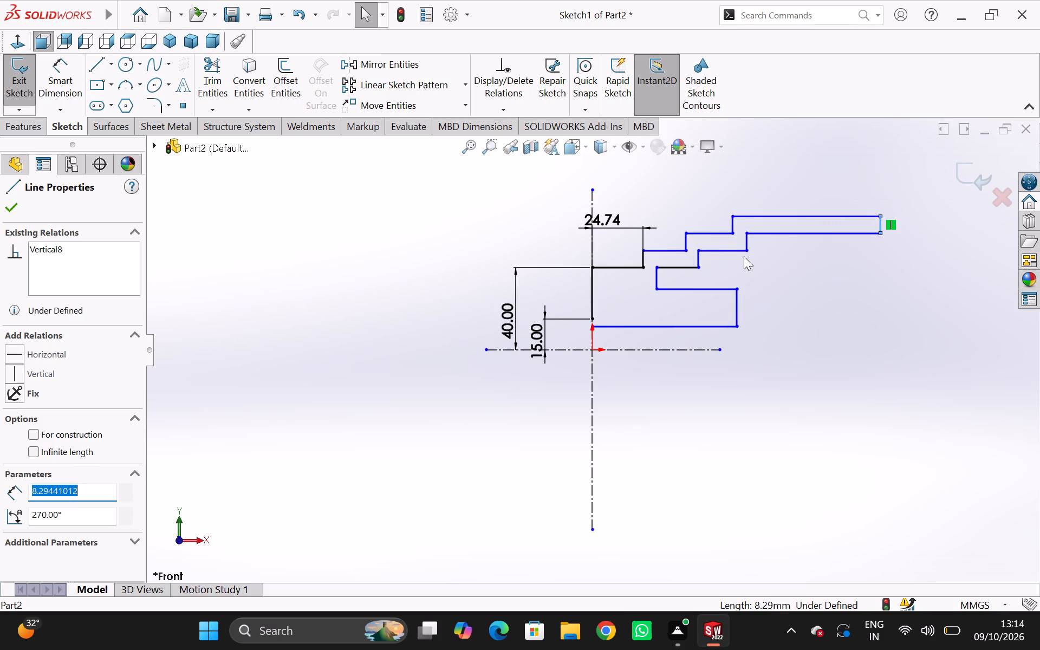
{"action": "left_click_drag", "start_coordinate": [749, 240], "coordinate": [792, 240]}
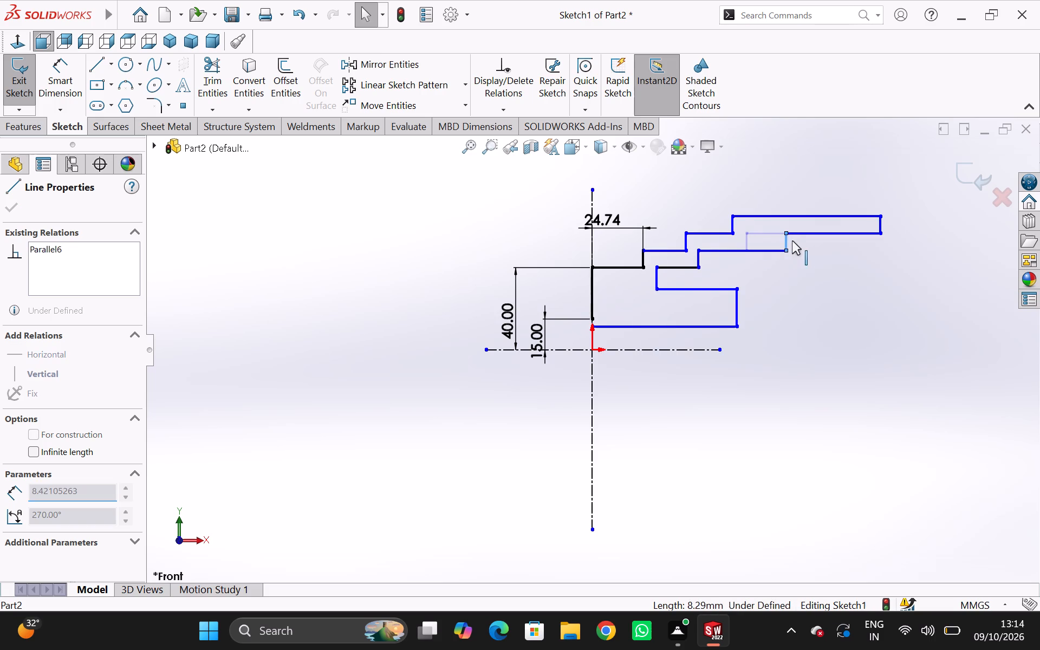
{"action": "left_click_drag", "start_coordinate": [792, 240], "coordinate": [850, 245]}
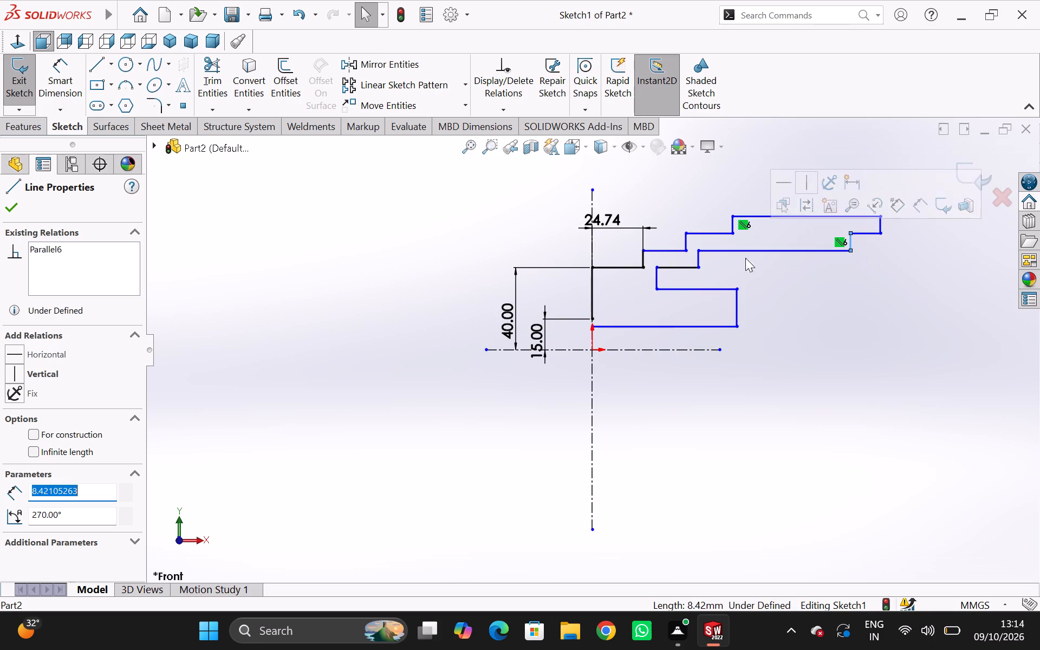
{"action": "left_click_drag", "start_coordinate": [698, 255], "coordinate": [812, 255]}
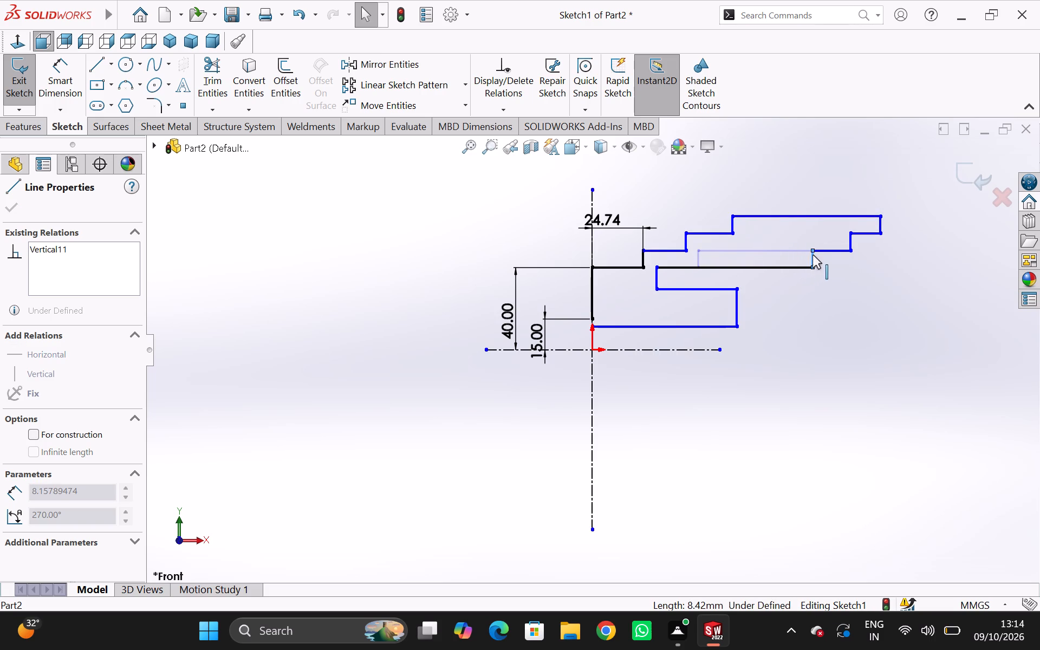
{"action": "left_click_drag", "start_coordinate": [812, 255], "coordinate": [816, 236]}
{"action": "left_click_drag", "start_coordinate": [816, 236], "coordinate": [816, 236]}
Move the upper staircase's two outer risers outward, making the second upper step about 41.6 mm wide.
{"action": "left_click", "coordinate": [722, 236]}
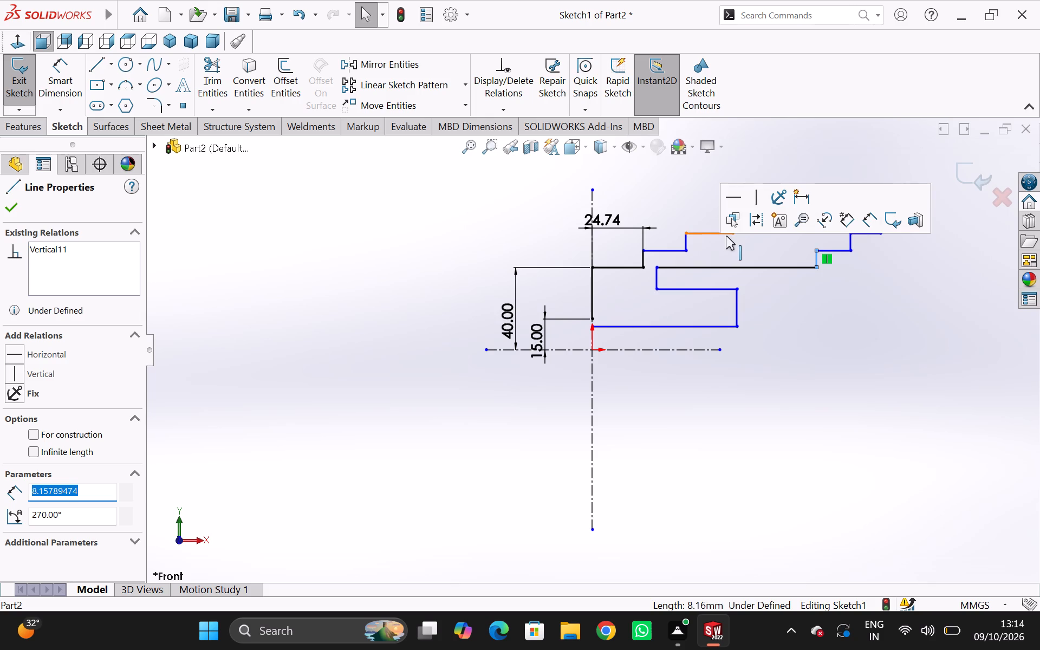
{"action": "left_click_drag", "start_coordinate": [732, 222], "coordinate": [738, 222]}
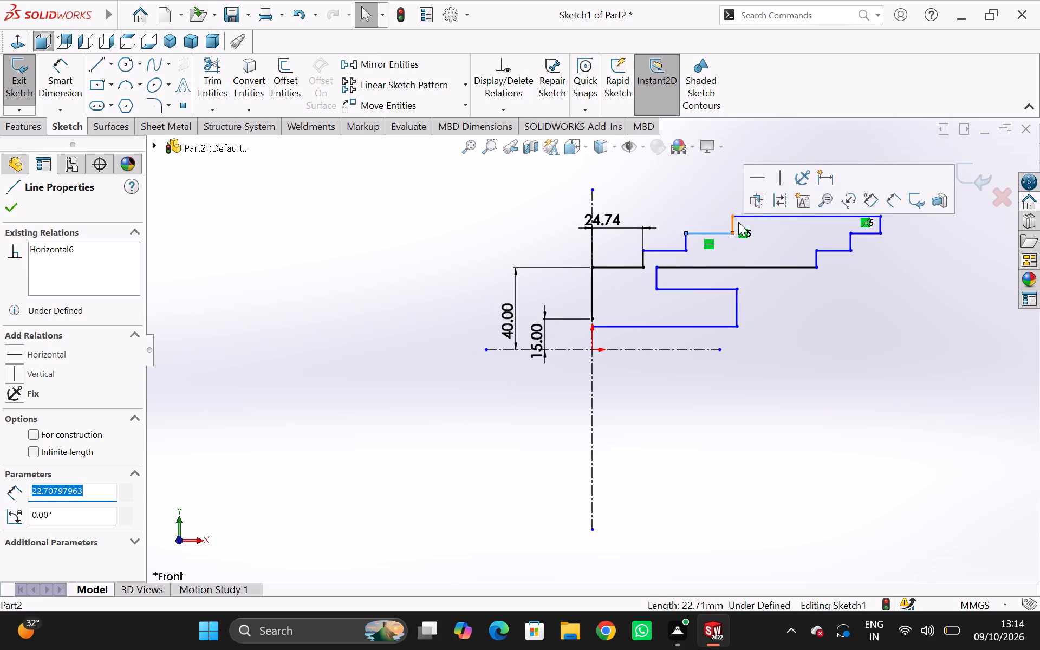
{"action": "left_click_drag", "start_coordinate": [738, 222], "coordinate": [830, 225]}
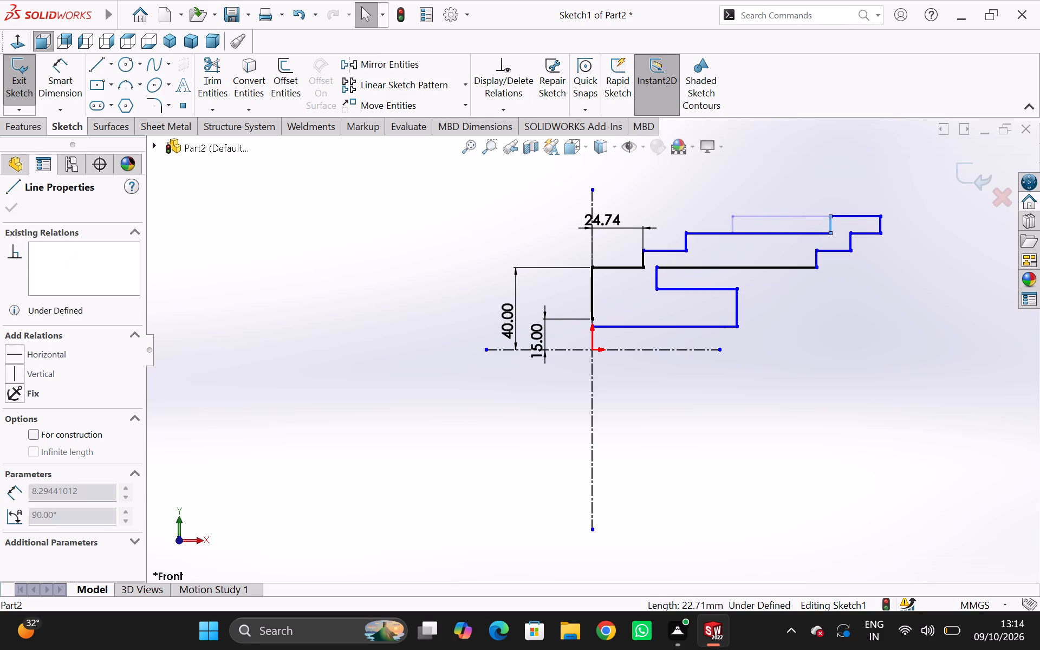
{"action": "left_click_drag", "start_coordinate": [682, 240], "coordinate": [696, 240]}
{"action": "left_click_drag", "start_coordinate": [688, 238], "coordinate": [752, 238]}
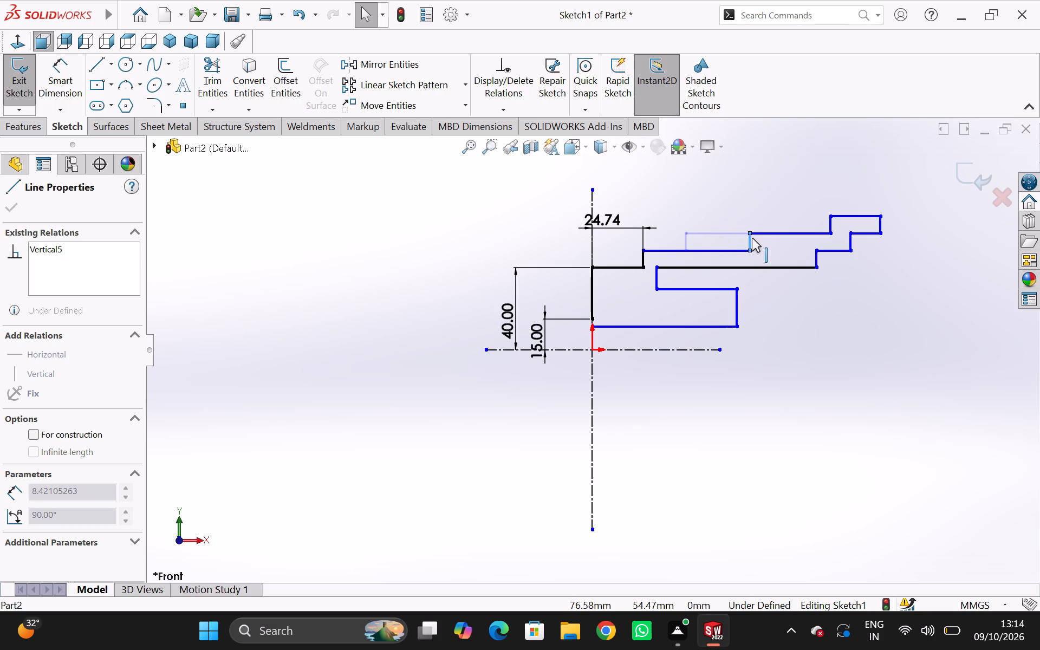
{"action": "left_click_drag", "start_coordinate": [752, 238], "coordinate": [724, 240]}
{"action": "left_click_drag", "start_coordinate": [724, 240], "coordinate": [729, 240]}
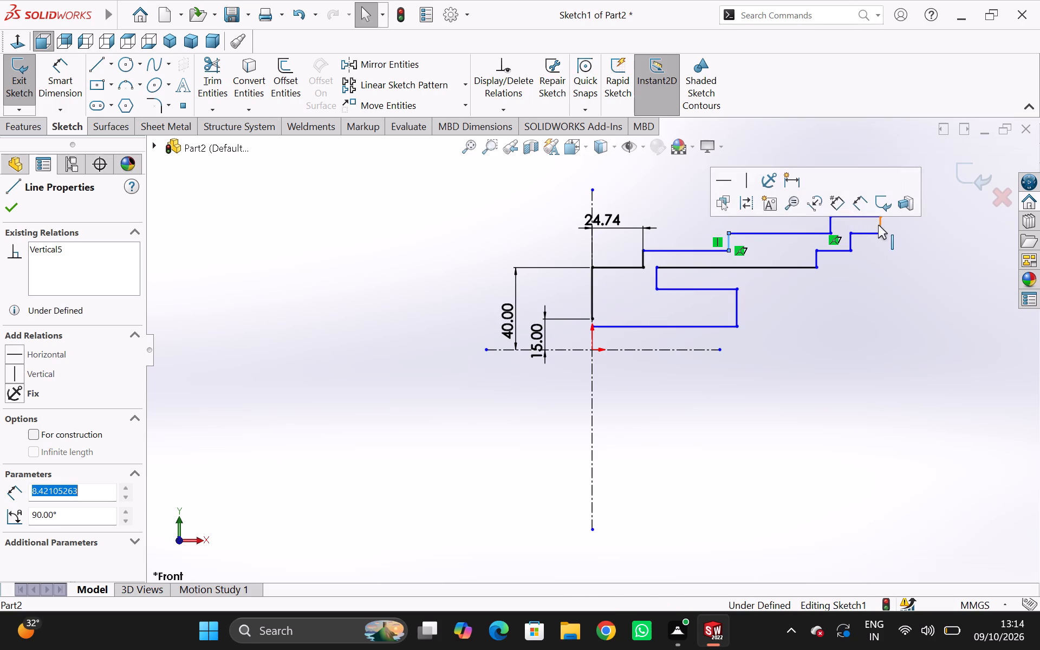
Extend the top step's outer end farther outward and move the underside staircase's highest riser out with it.
{"action": "left_click_drag", "start_coordinate": [879, 225], "coordinate": [909, 226]}
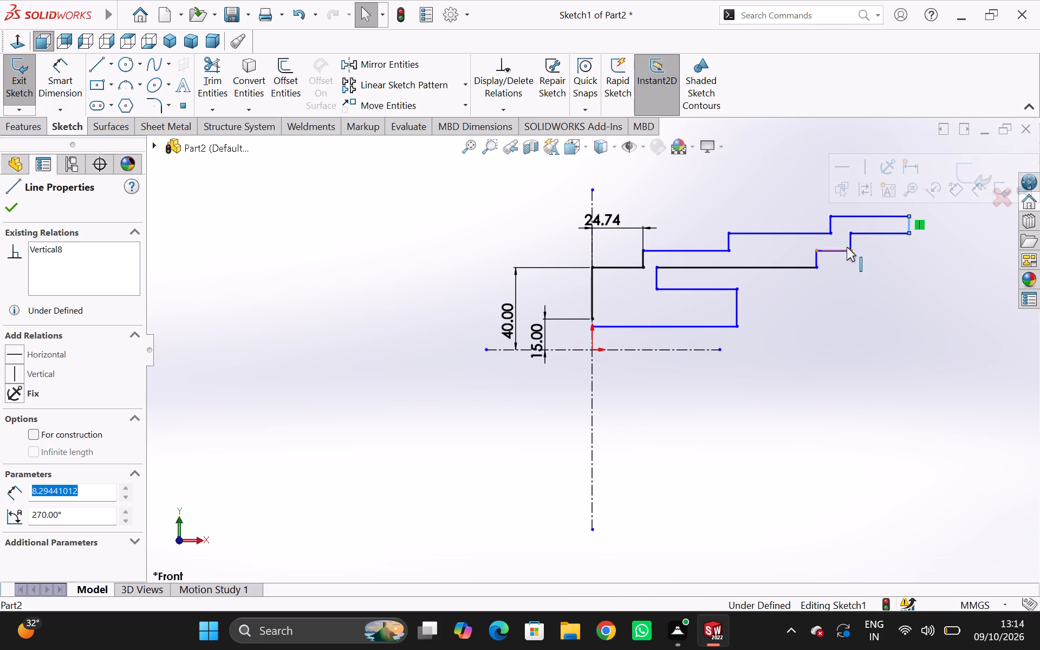
{"action": "left_click_drag", "start_coordinate": [849, 244], "coordinate": [868, 244]}
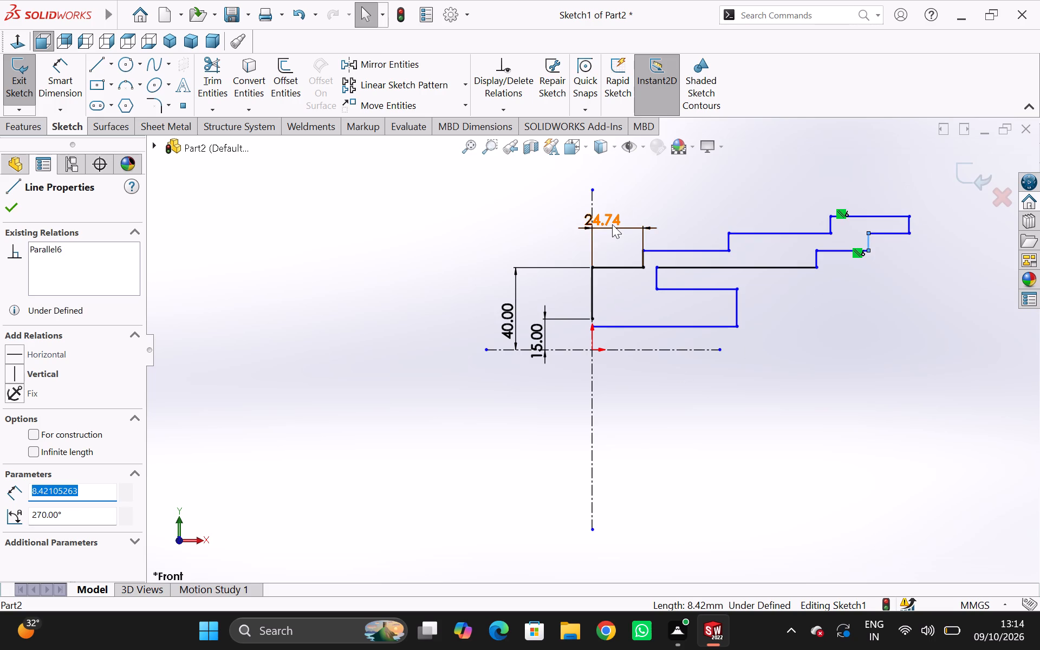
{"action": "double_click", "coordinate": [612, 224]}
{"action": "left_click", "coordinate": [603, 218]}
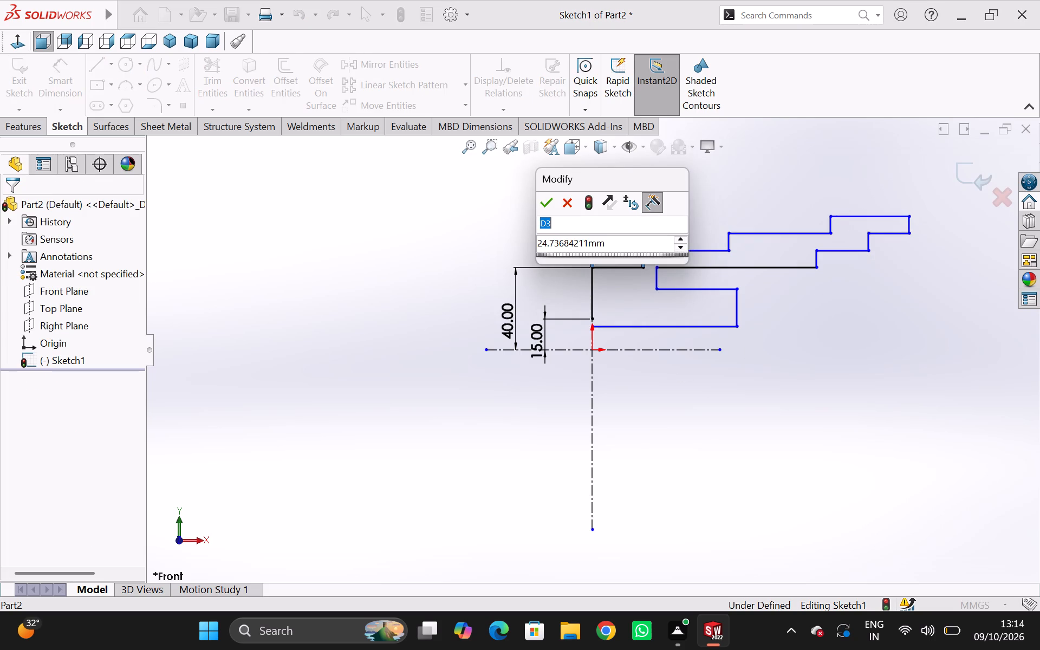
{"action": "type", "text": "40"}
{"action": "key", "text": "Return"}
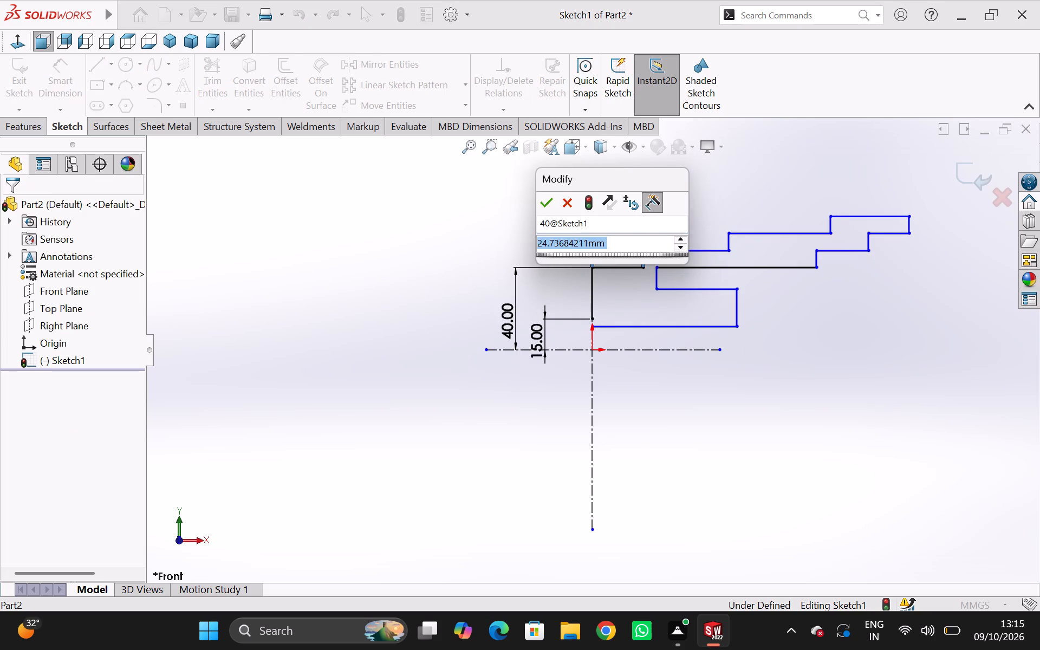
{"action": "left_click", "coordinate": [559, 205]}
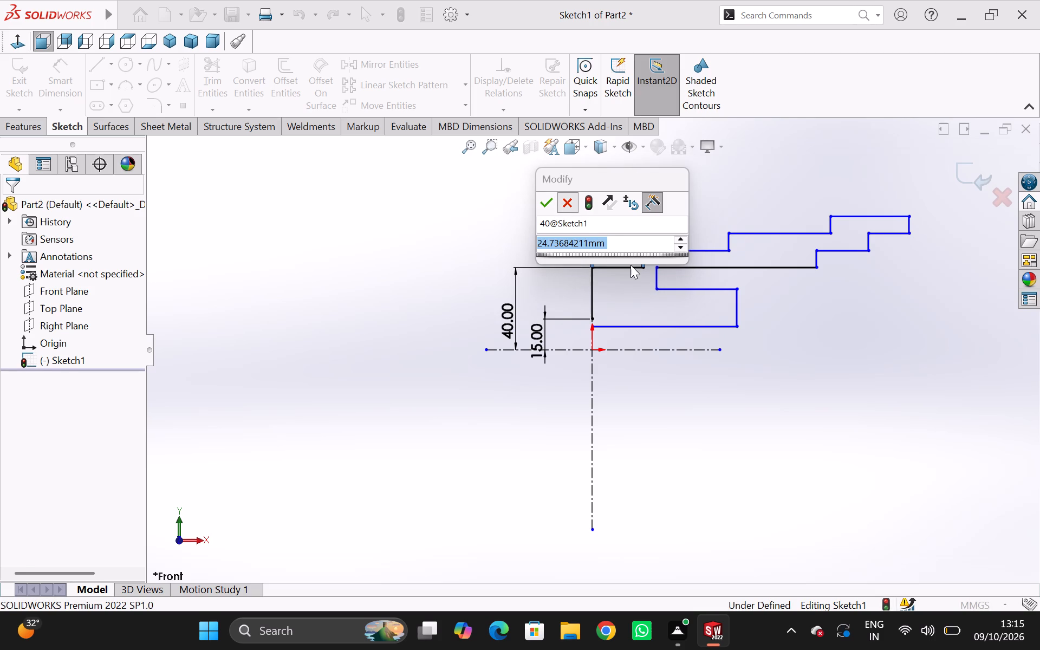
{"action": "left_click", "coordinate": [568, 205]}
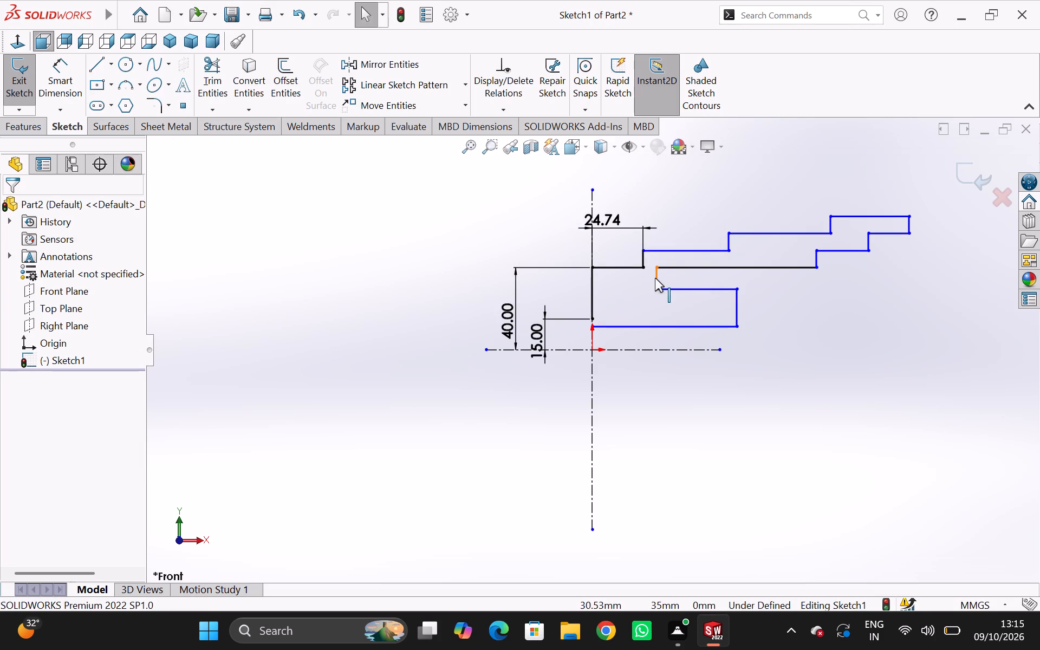
Move the lower block's outer end and the short riser joining it to the underside staircase outward.
{"action": "left_click_drag", "start_coordinate": [655, 278], "coordinate": [716, 278]}
{"action": "left_click_drag", "start_coordinate": [736, 303], "coordinate": [796, 316]}
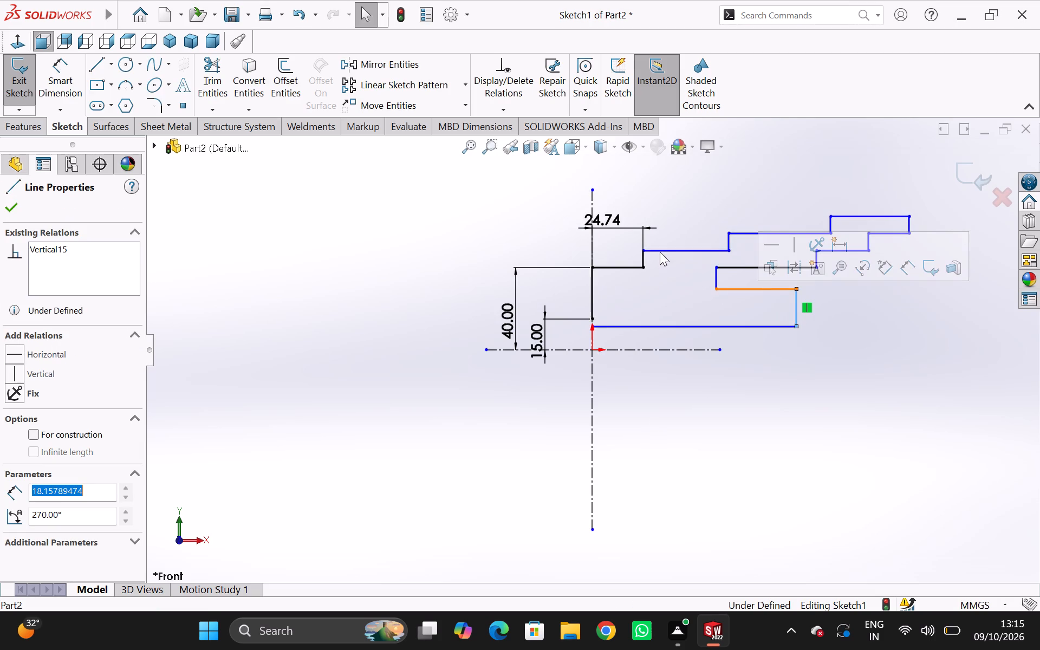
Set the first upper step's width to 40 mm.
{"action": "double_click", "coordinate": [607, 218]}
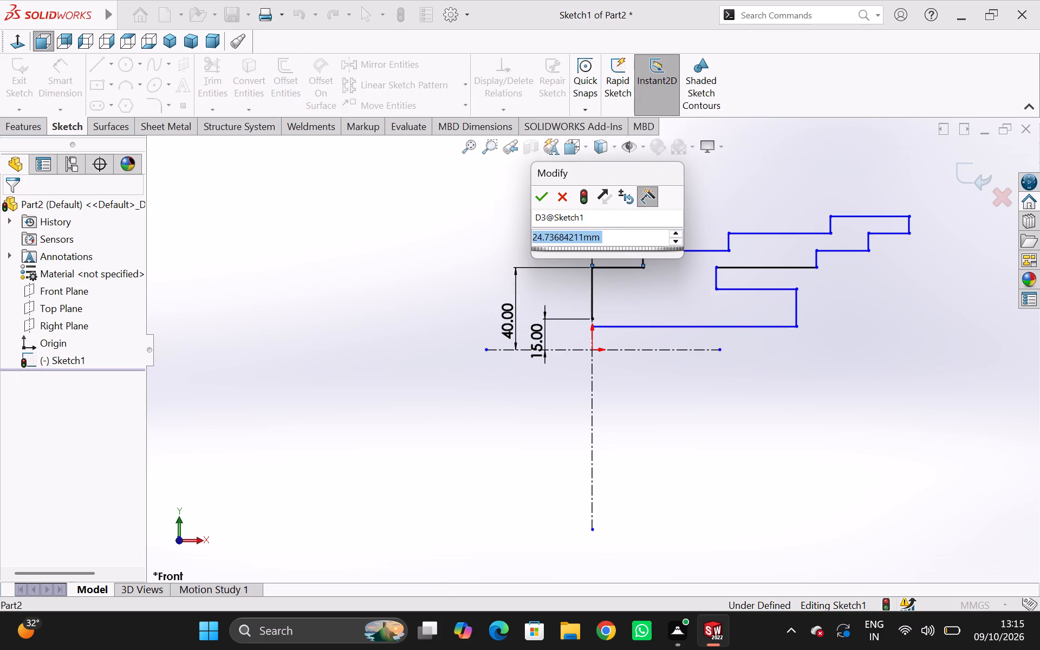
{"action": "type", "text": "40"}
{"action": "key", "text": "Return"}
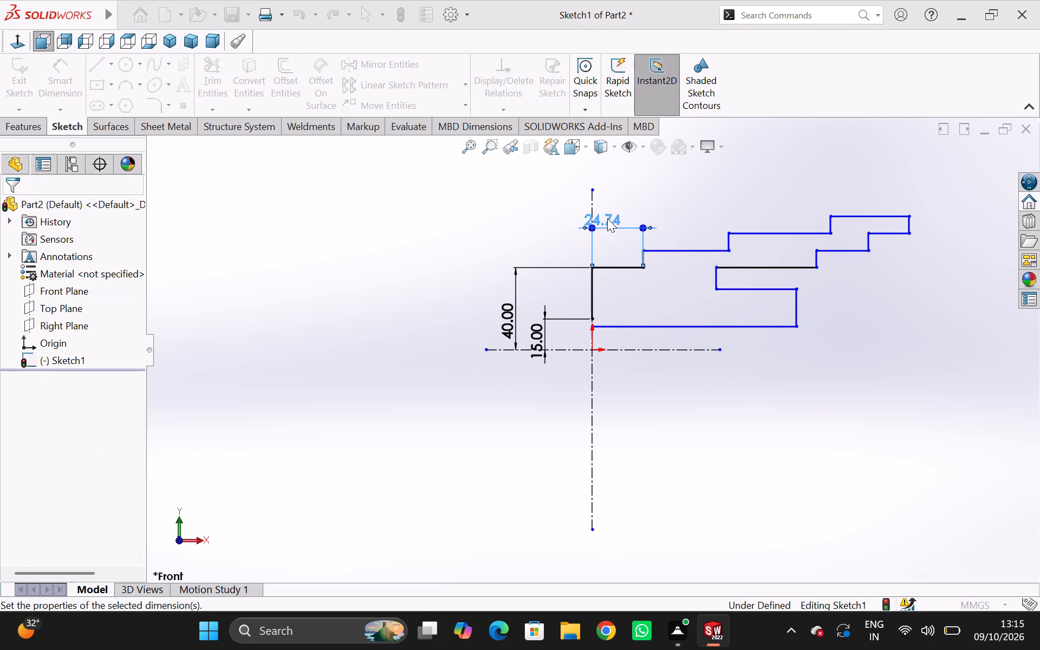
Dimension the second upper step's horizontal line to 40 mm.
{"action": "left_click", "coordinate": [704, 252]}
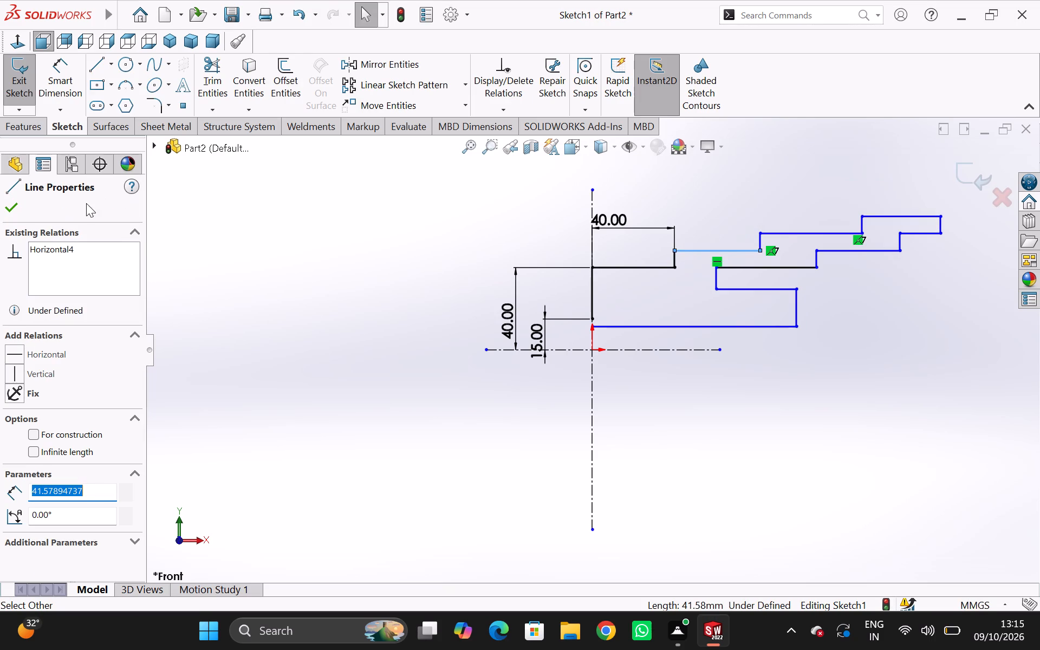
{"action": "left_click", "coordinate": [63, 87]}
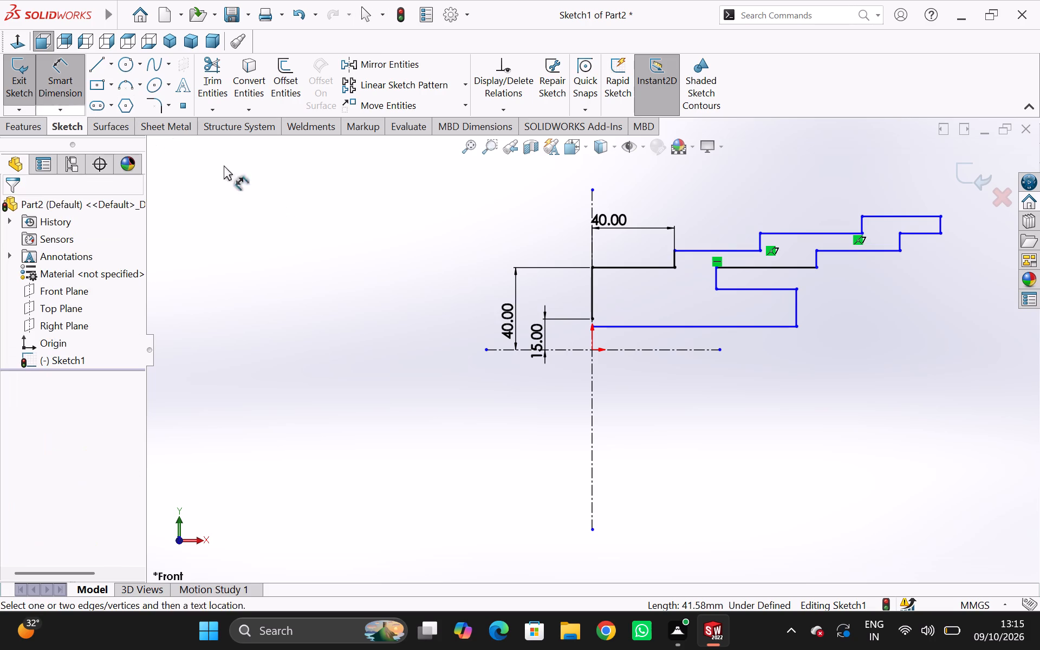
{"action": "left_click", "coordinate": [702, 250]}
{"action": "left_click", "coordinate": [708, 205]}
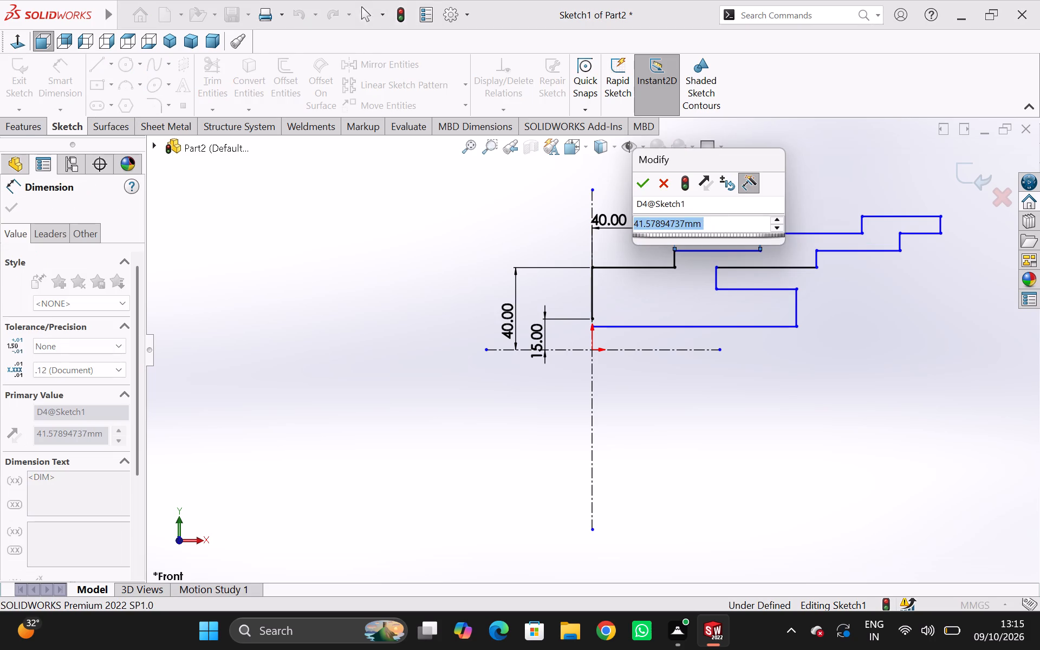
{"action": "type", "text": "40"}
{"action": "key", "text": "Return"}
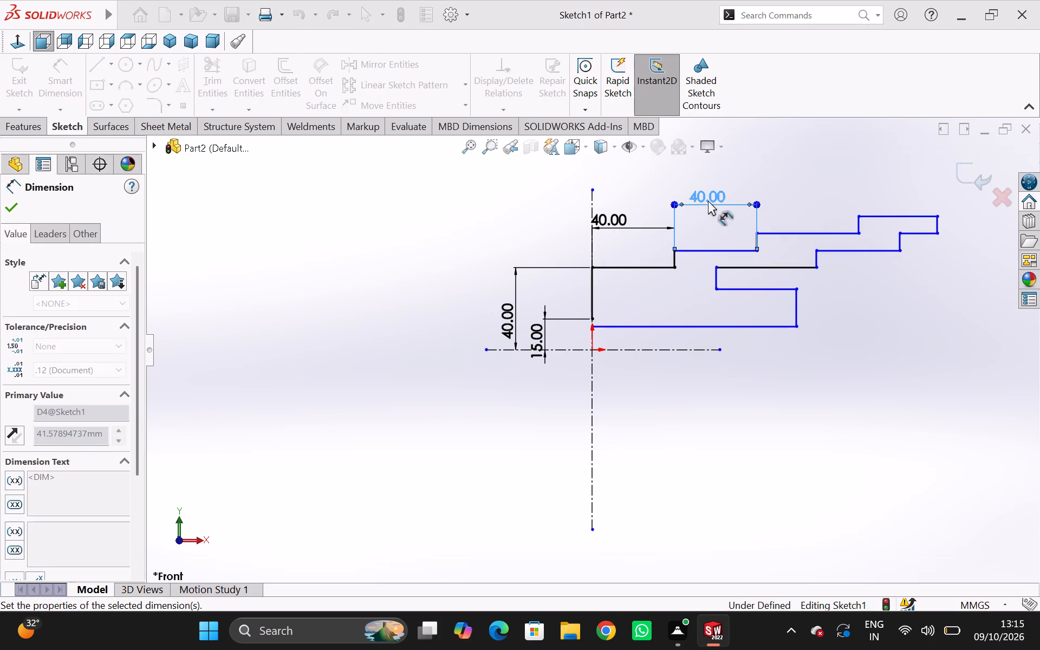
Dimension the horizontal lines of the third and the fourth, topmost upper steps to 40 mm each.
{"action": "left_click", "coordinate": [796, 232]}
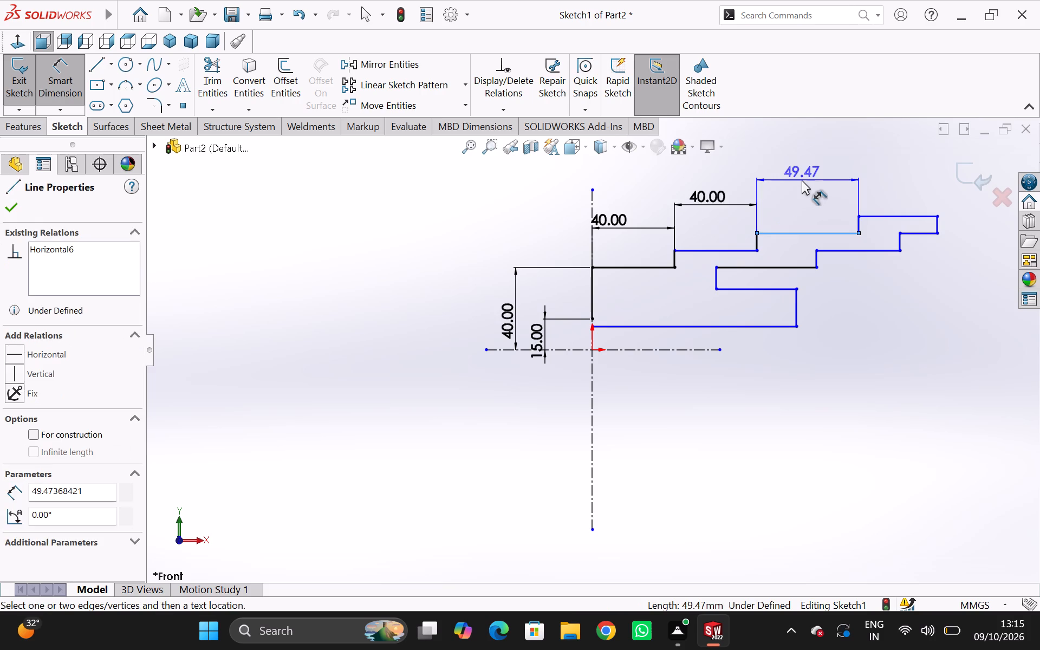
{"action": "left_click", "coordinate": [802, 180]}
{"action": "type", "text": "40"}
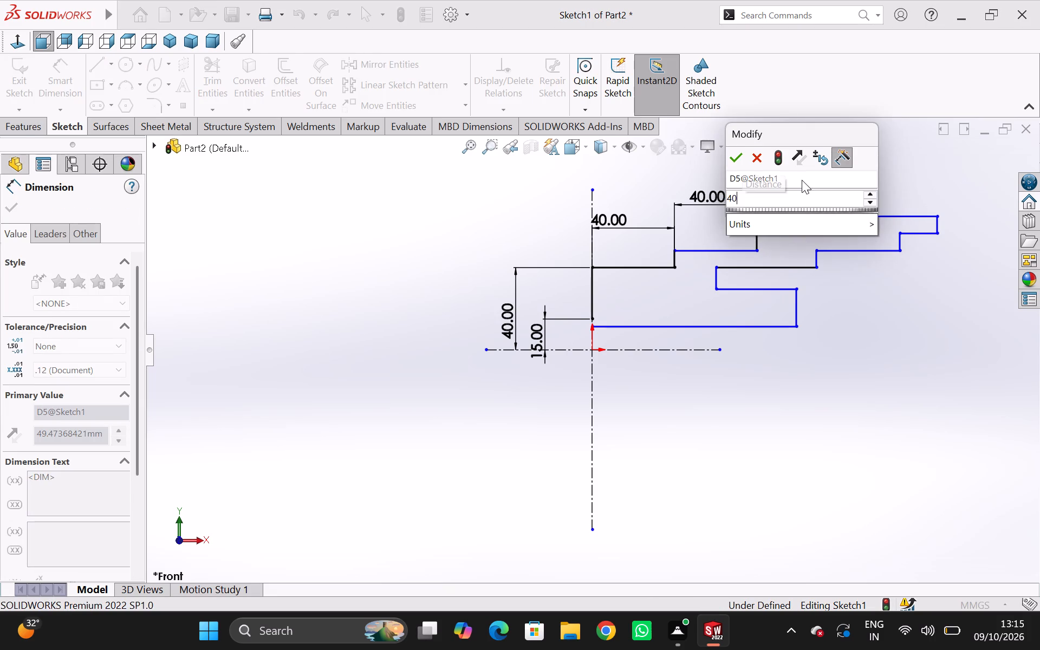
{"action": "key", "text": "Return"}
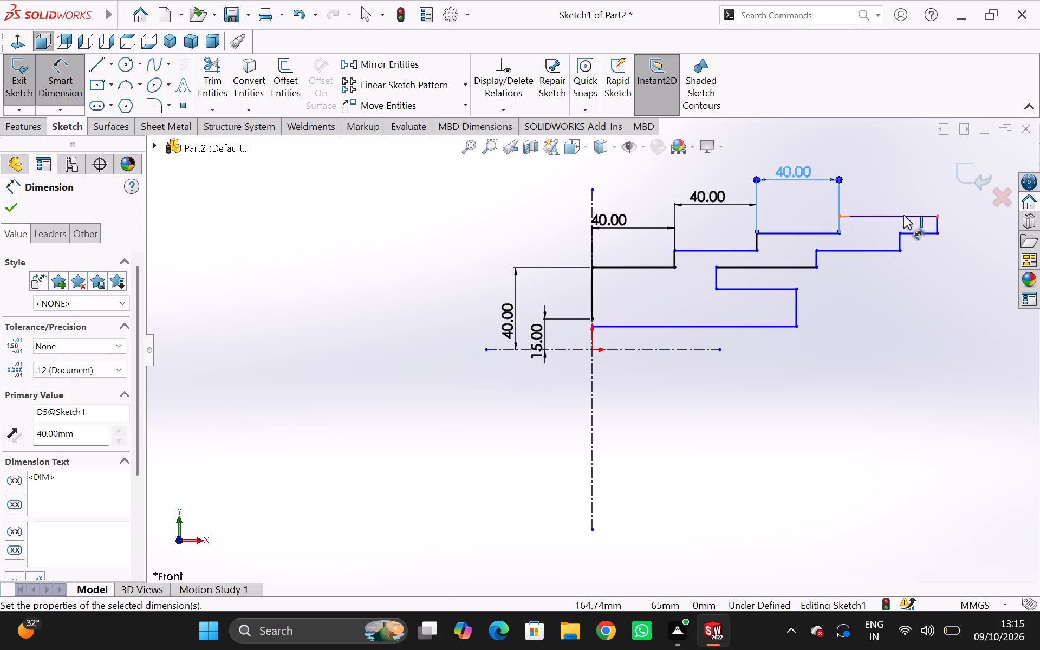
{"action": "left_click", "coordinate": [903, 215]}
{"action": "left_click", "coordinate": [901, 187]}
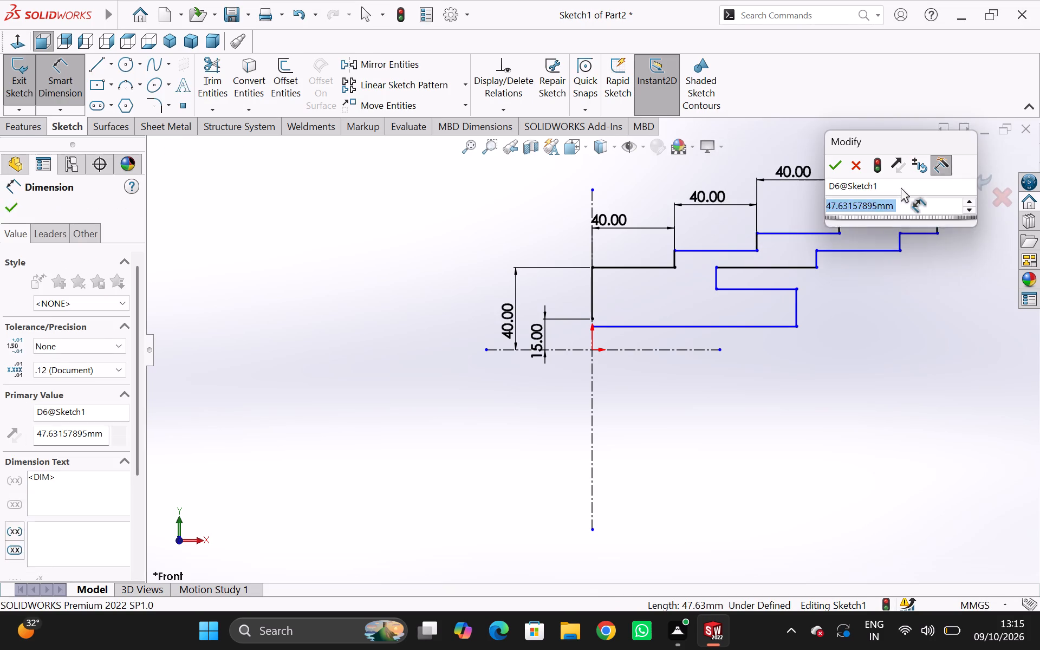
{"action": "type", "text": "40"}
{"action": "key", "text": "Return"}
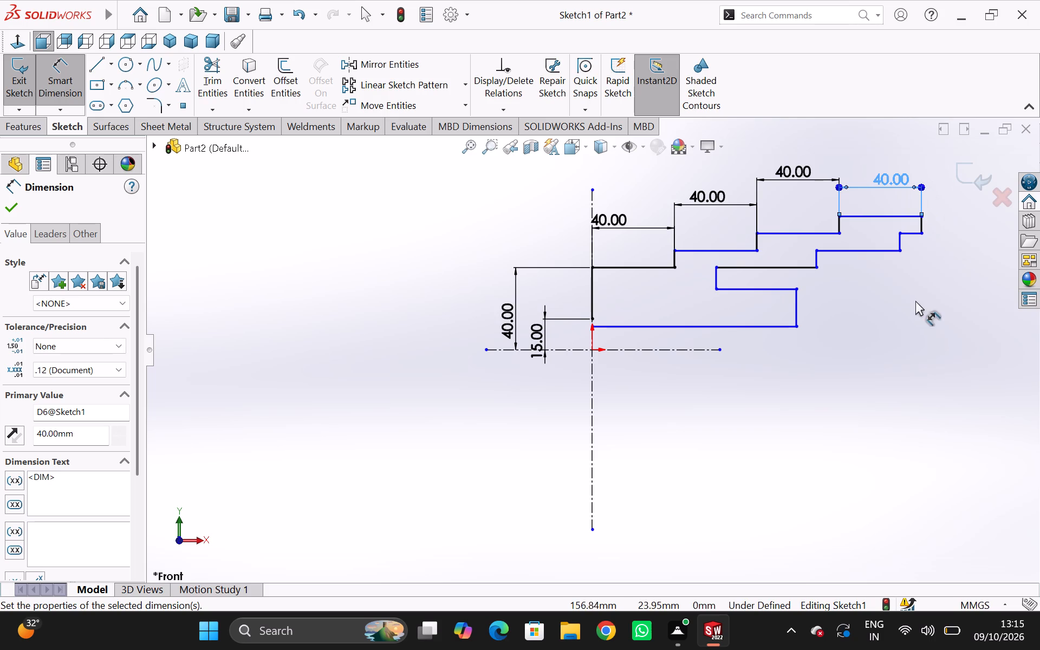
Dimension the top step's outer vertical end and the underside staircase's highest riser to 8 mm each.
{"action": "left_click", "coordinate": [922, 224]}
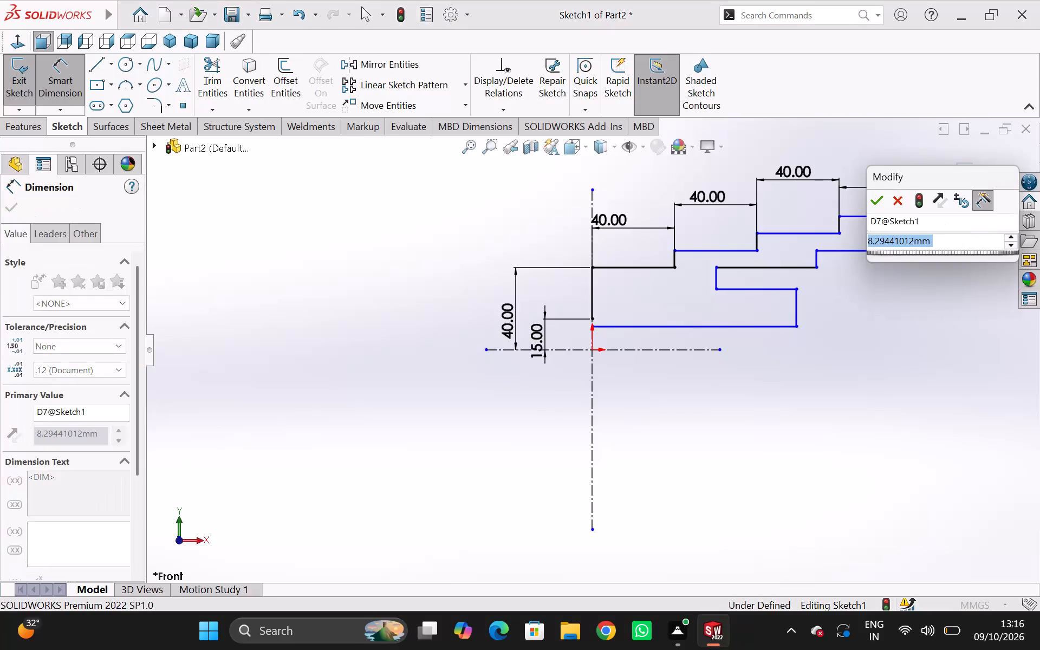
{"action": "key", "text": "8"}
{"action": "key", "text": "Return"}
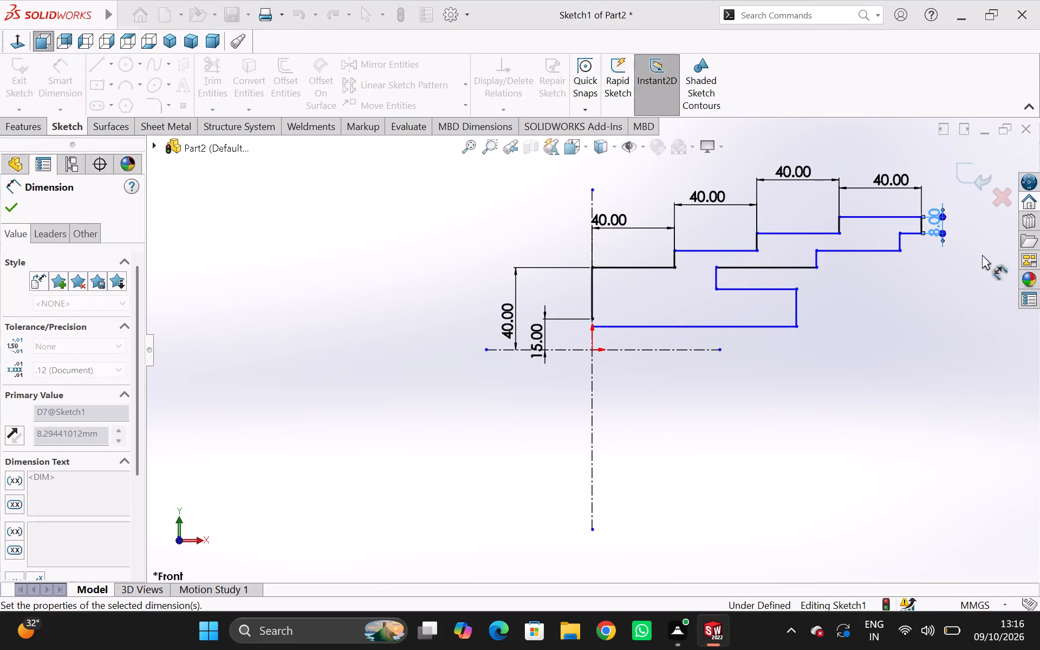
{"action": "left_click", "coordinate": [900, 242]}
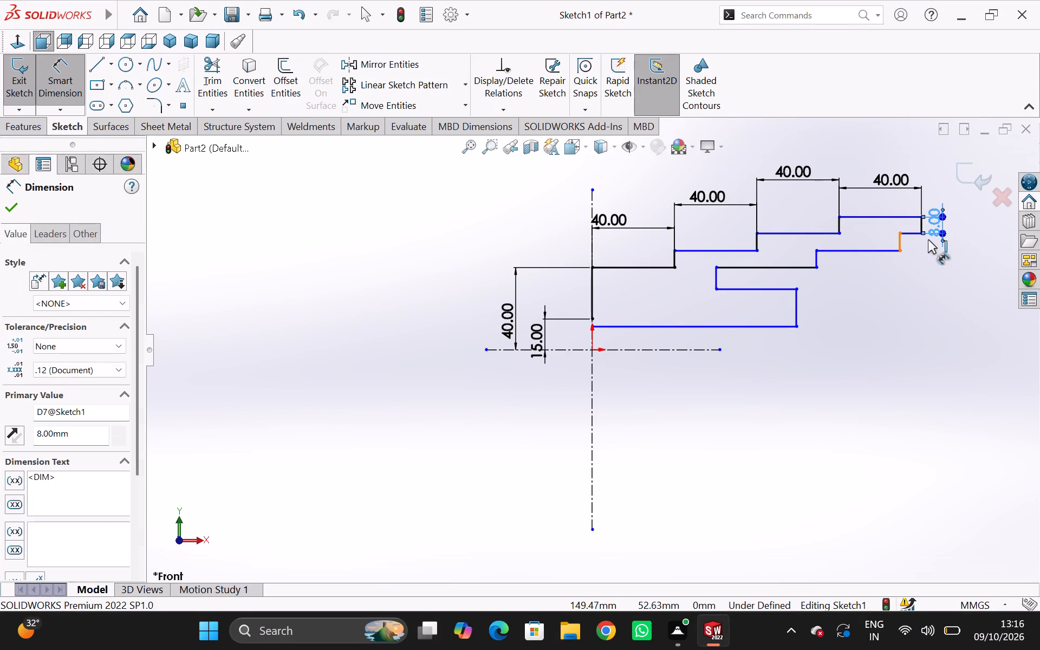
{"action": "left_click", "coordinate": [921, 259]}
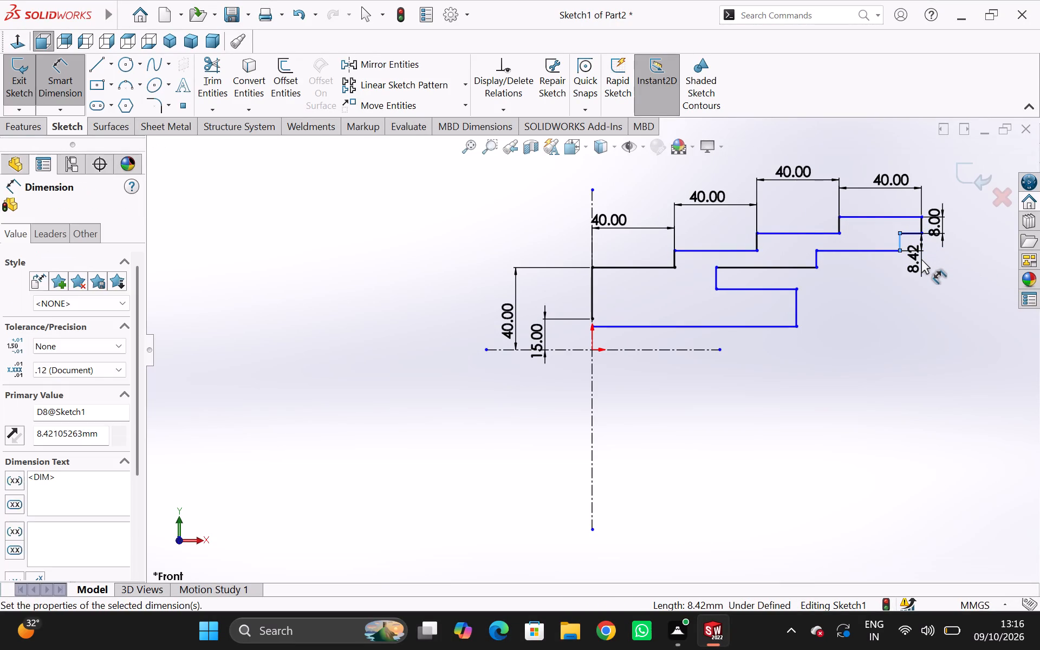
{"action": "key", "text": "8"}
{"action": "key", "text": "Return"}
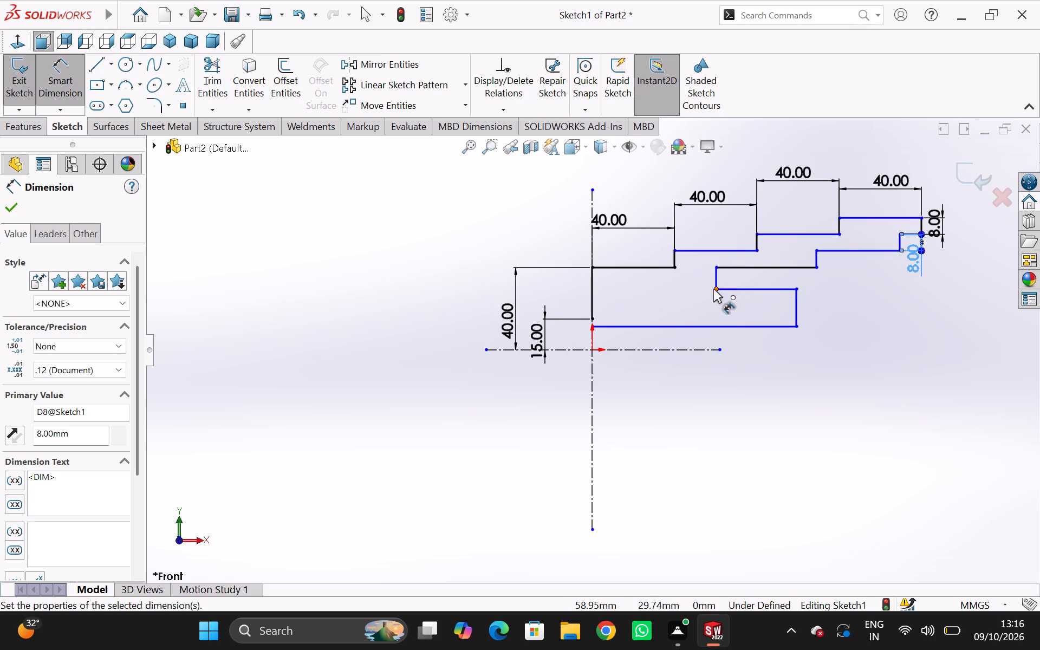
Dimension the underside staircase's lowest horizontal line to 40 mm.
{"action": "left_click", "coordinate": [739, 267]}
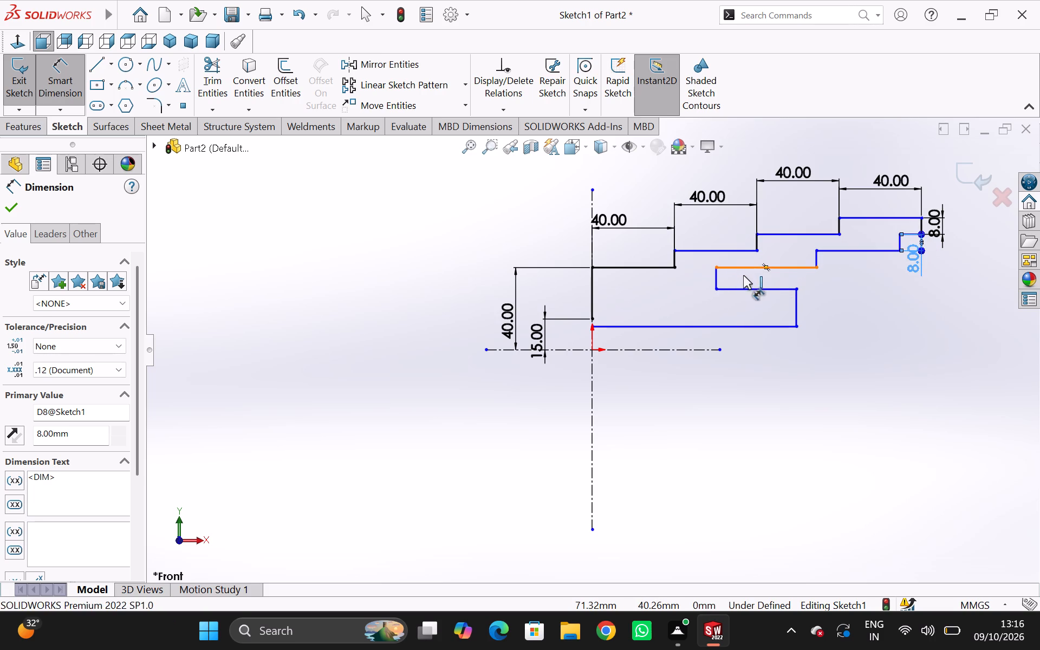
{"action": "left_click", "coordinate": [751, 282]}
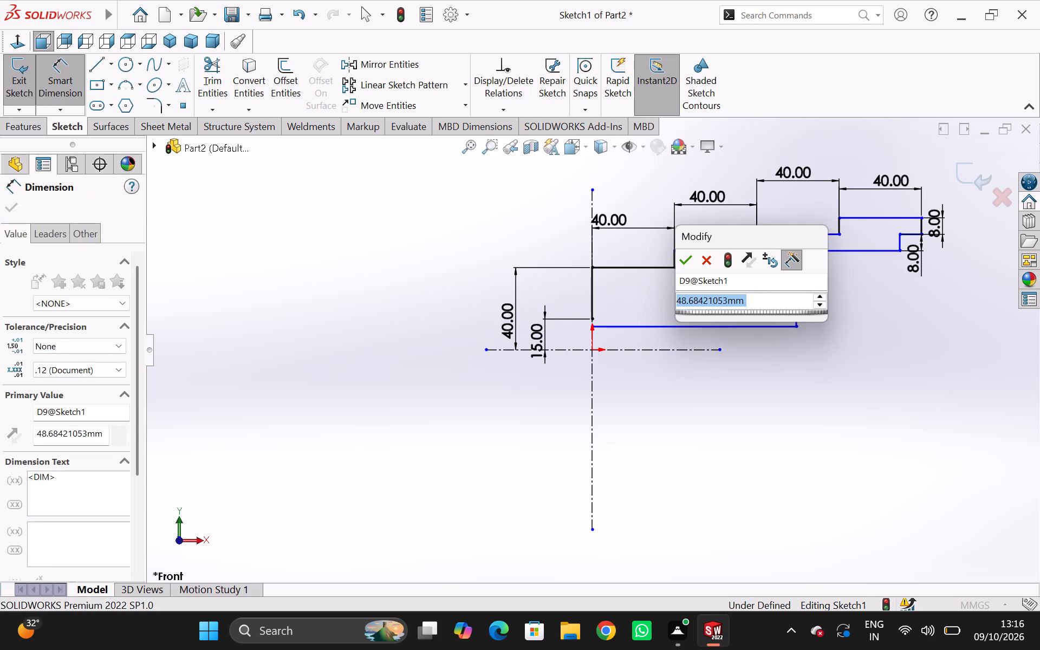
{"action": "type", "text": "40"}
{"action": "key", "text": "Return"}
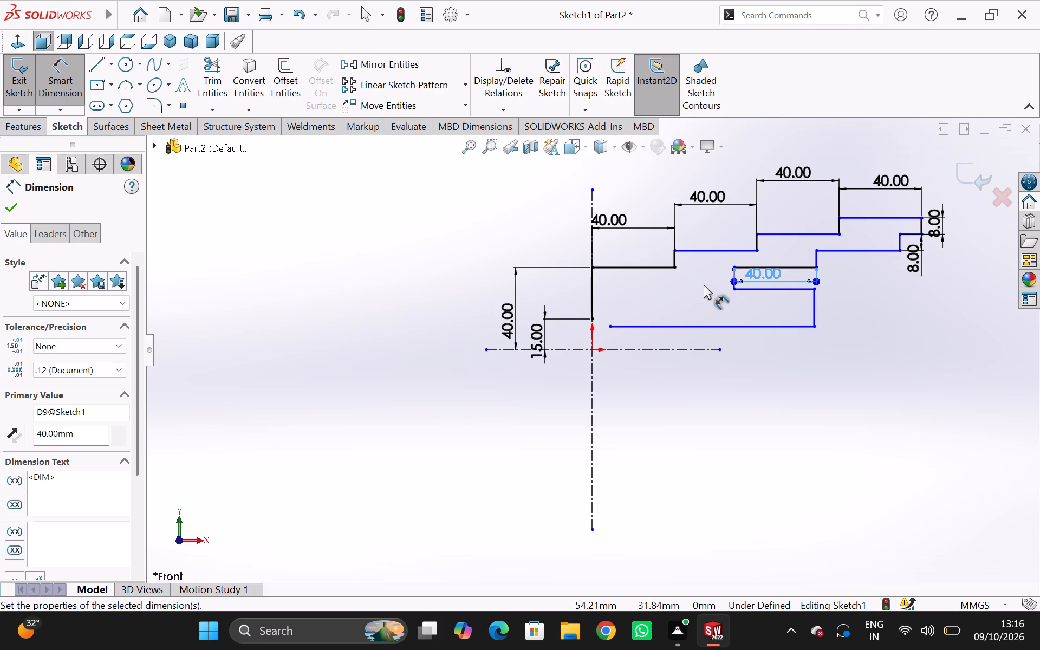
Set the horizontal distance between the first upper riser and the underside's innermost vertical line to 8 mm.
{"action": "left_click", "coordinate": [733, 276]}
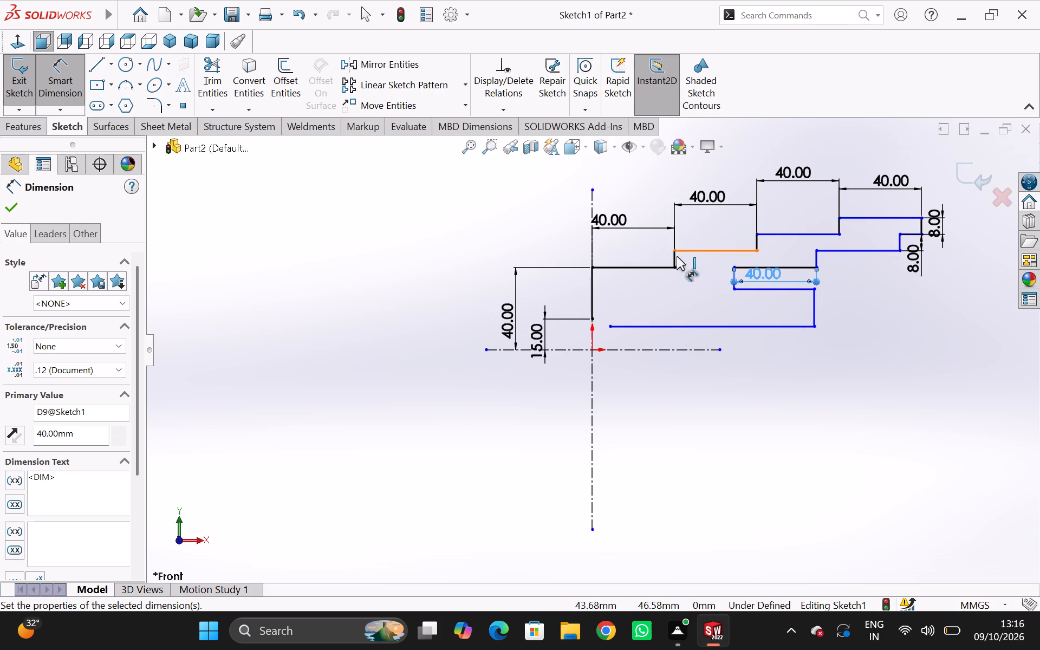
{"action": "left_click", "coordinate": [673, 258]}
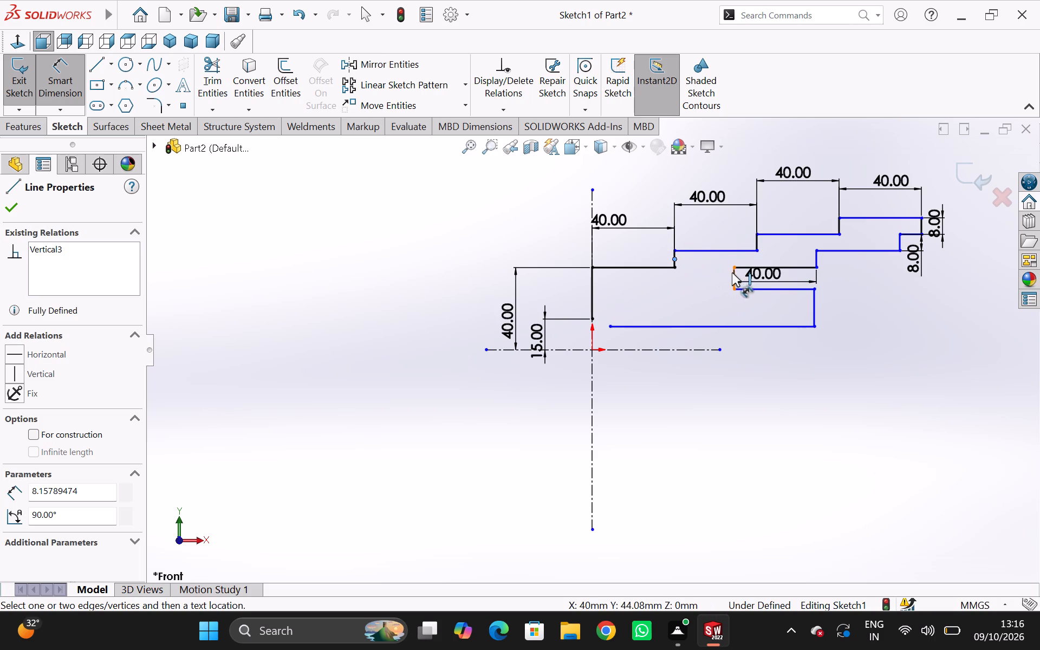
{"action": "left_click", "coordinate": [734, 274]}
{"action": "left_click", "coordinate": [706, 298]}
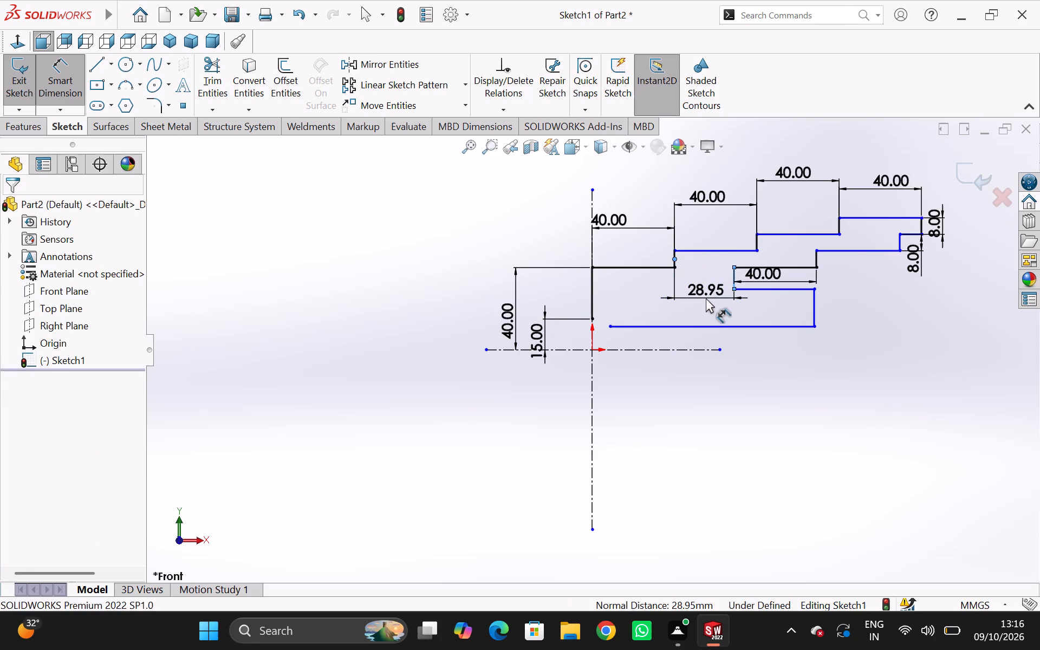
{"action": "key", "text": "8"}
{"action": "key", "text": "Return"}
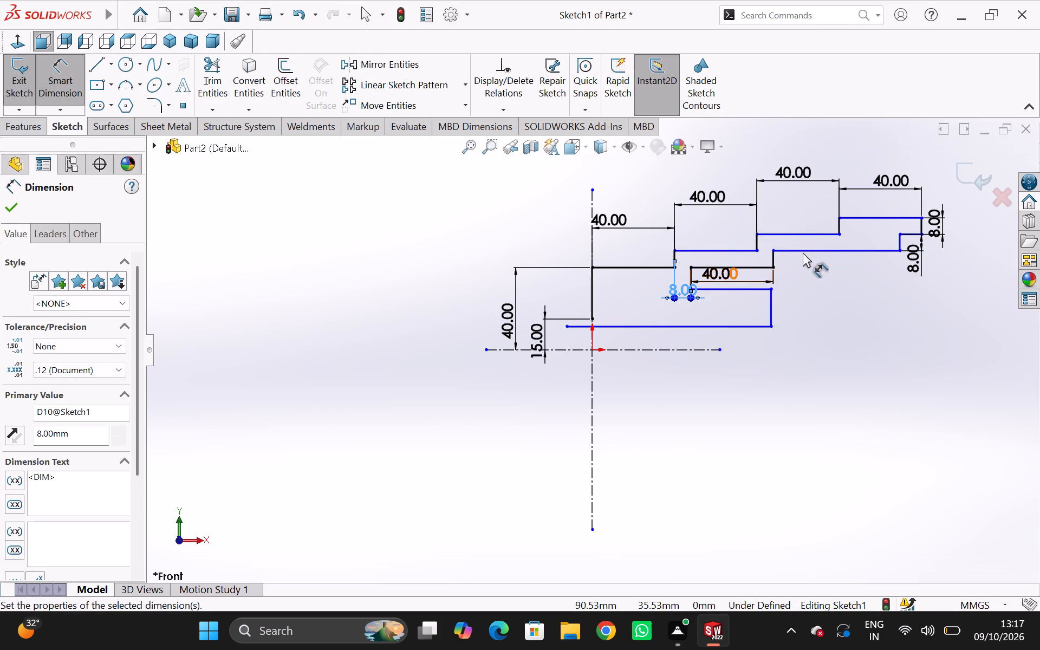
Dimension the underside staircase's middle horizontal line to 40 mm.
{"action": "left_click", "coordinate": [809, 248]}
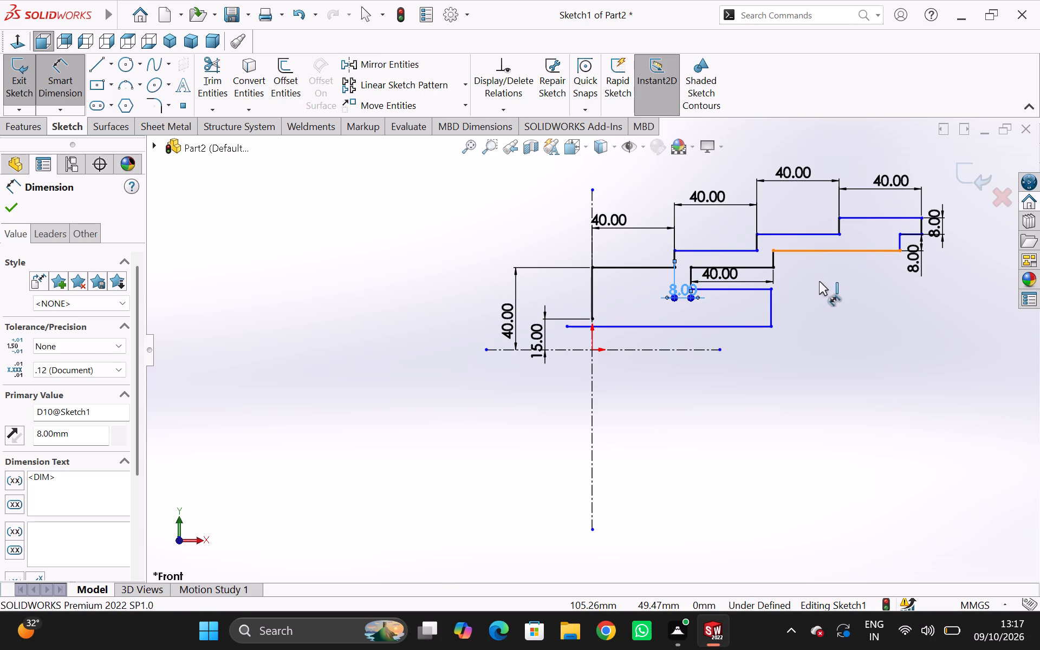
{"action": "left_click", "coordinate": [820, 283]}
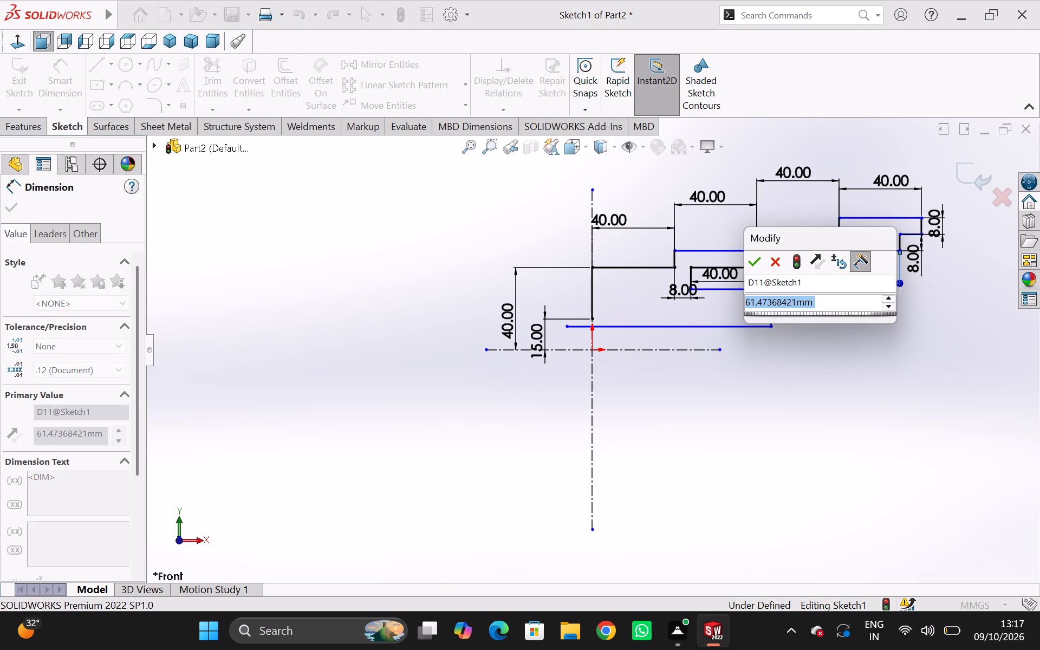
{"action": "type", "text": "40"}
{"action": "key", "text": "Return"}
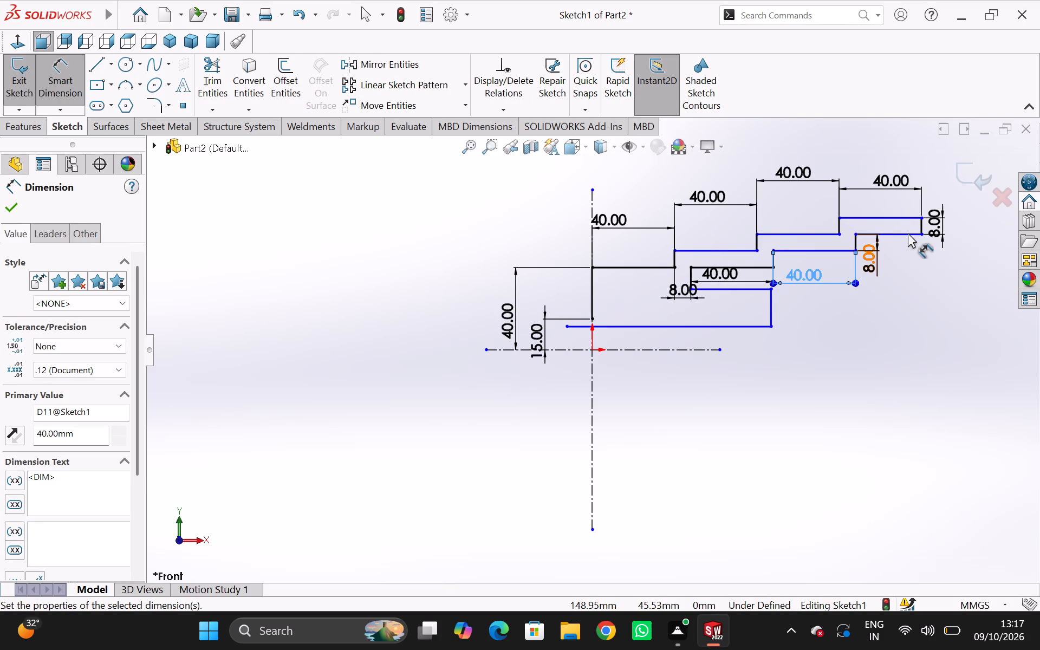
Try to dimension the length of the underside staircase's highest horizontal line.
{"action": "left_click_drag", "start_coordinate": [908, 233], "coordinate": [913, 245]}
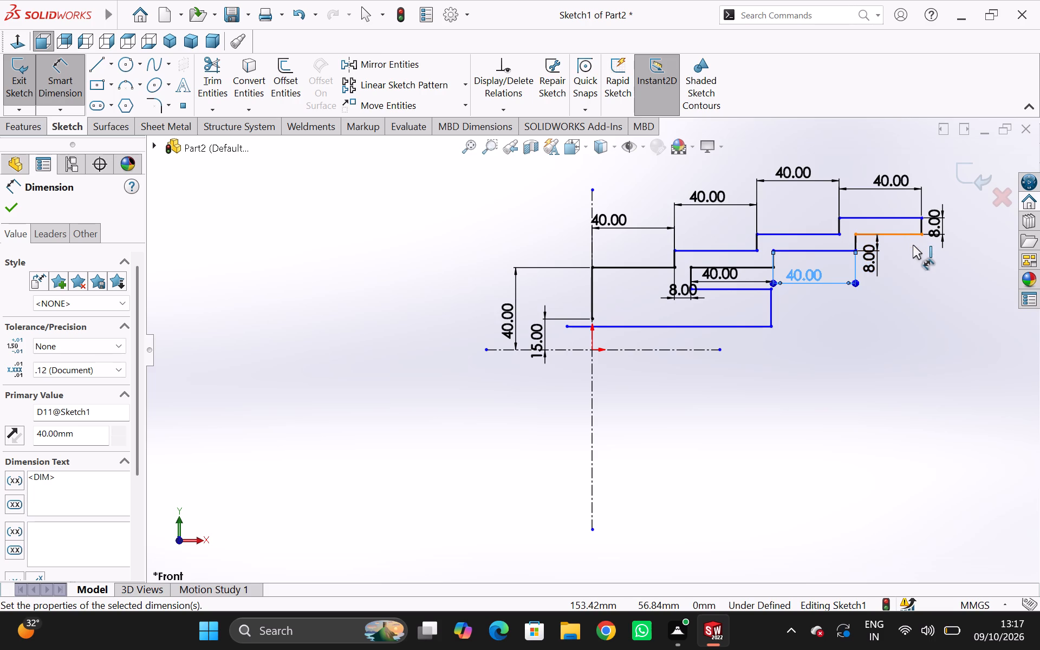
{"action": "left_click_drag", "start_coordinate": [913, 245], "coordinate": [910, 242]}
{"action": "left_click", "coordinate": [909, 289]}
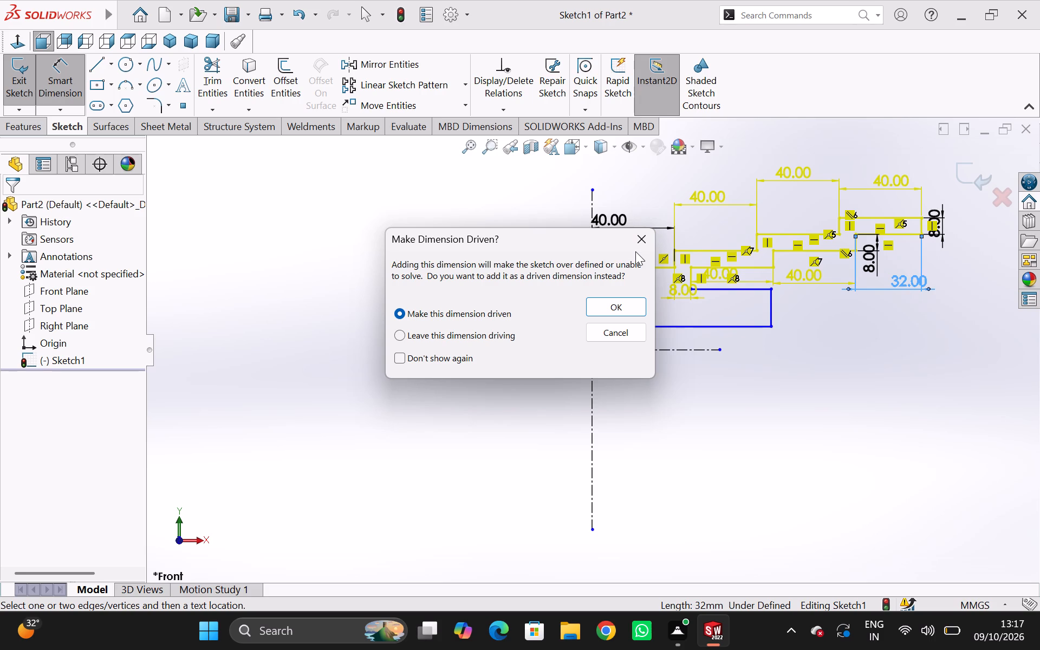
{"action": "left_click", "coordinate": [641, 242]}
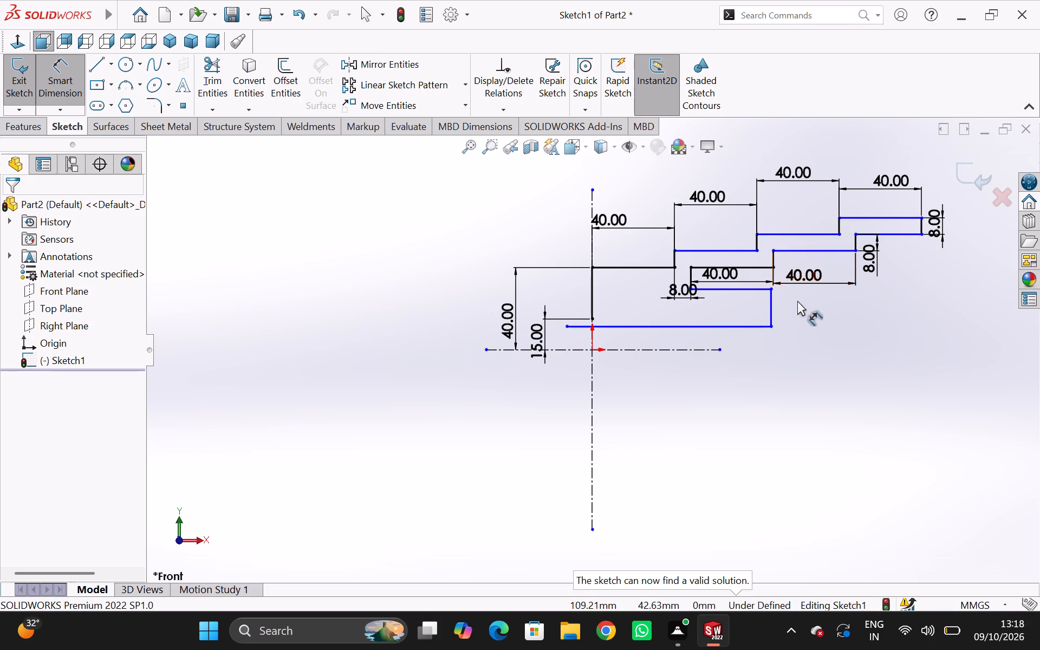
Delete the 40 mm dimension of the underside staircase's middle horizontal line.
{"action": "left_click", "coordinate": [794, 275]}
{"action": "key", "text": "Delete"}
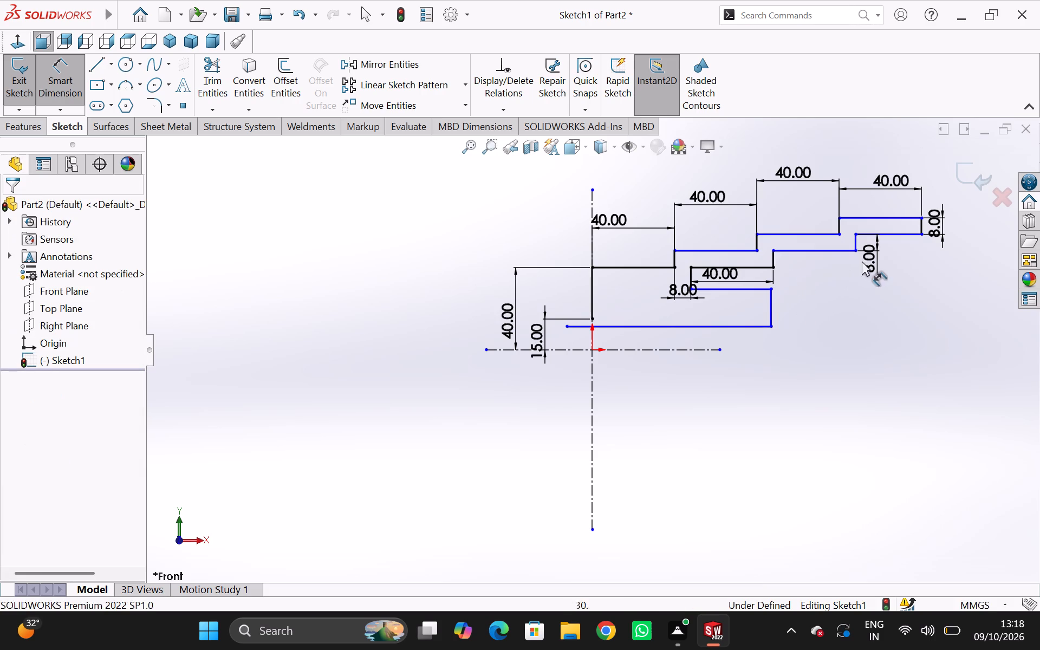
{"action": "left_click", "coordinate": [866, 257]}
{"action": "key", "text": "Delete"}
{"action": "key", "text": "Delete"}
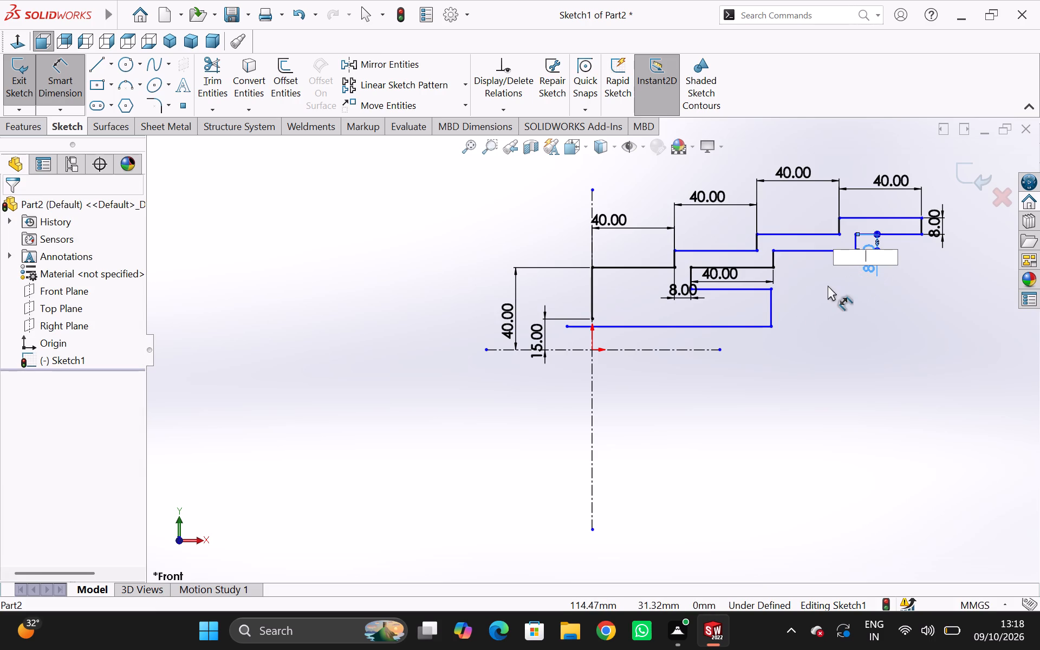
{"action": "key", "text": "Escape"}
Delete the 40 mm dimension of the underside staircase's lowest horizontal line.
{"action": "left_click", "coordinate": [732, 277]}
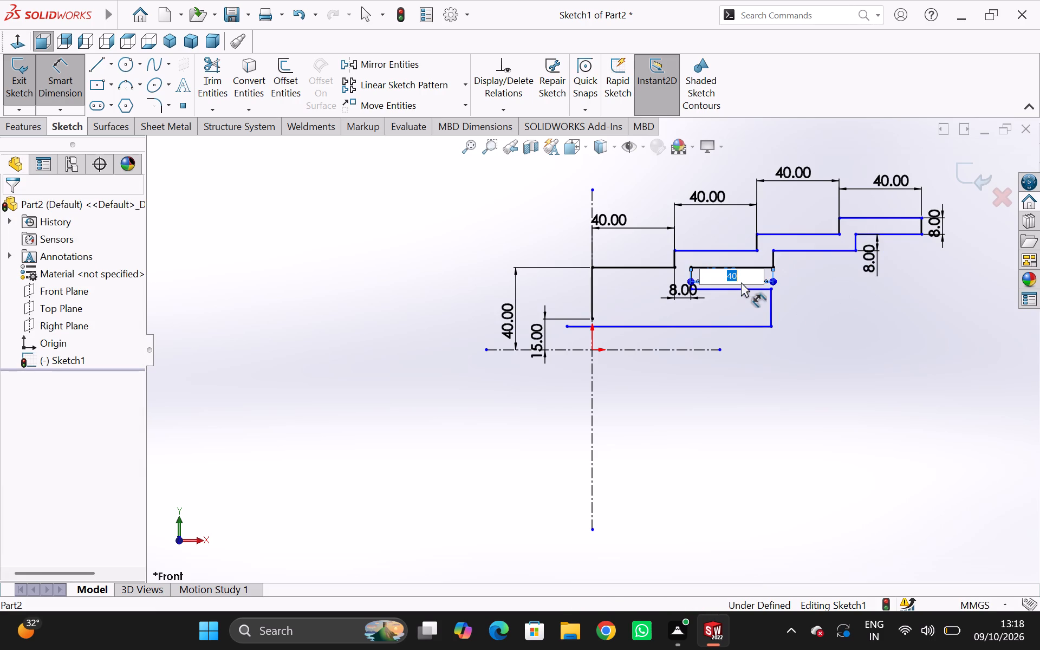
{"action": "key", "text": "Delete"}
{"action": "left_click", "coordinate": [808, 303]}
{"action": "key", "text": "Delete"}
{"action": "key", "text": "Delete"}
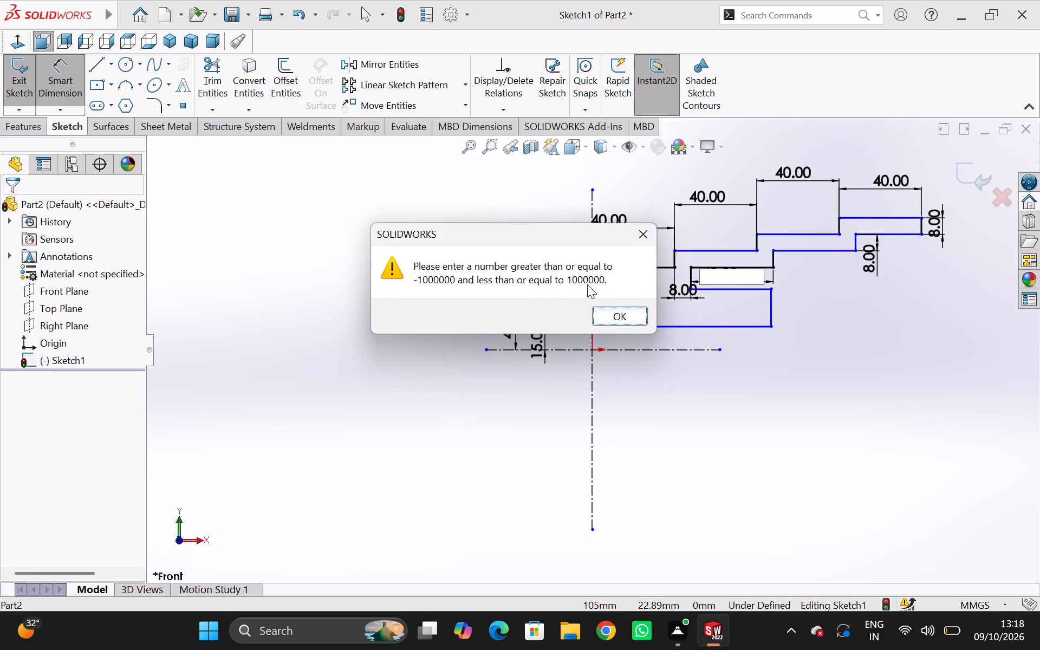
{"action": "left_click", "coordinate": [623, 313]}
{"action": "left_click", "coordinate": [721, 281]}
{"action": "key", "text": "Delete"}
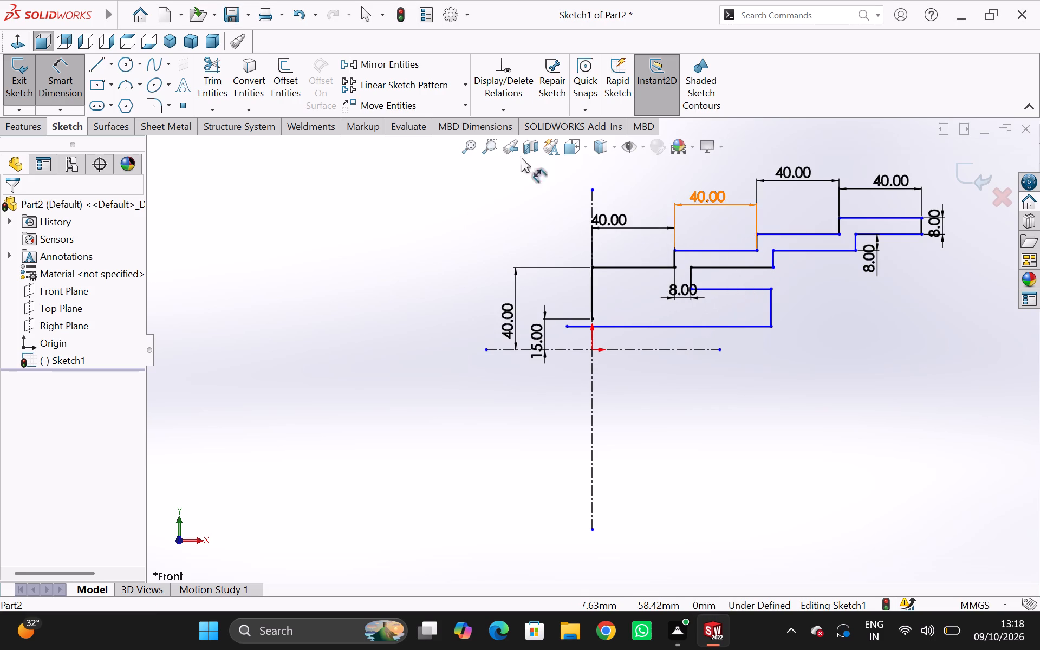
Dimension the horizontal offsets from the second and third upper risers to their neighbouring underside risers as 8 mm each.
{"action": "left_click", "coordinate": [755, 238]}
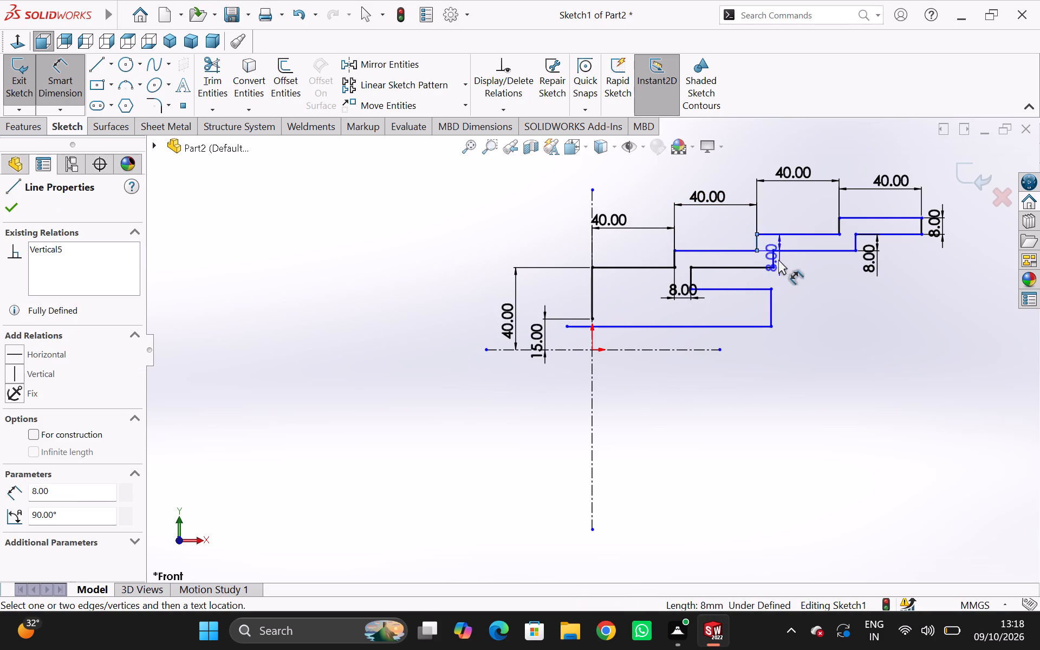
{"action": "left_click", "coordinate": [773, 258]}
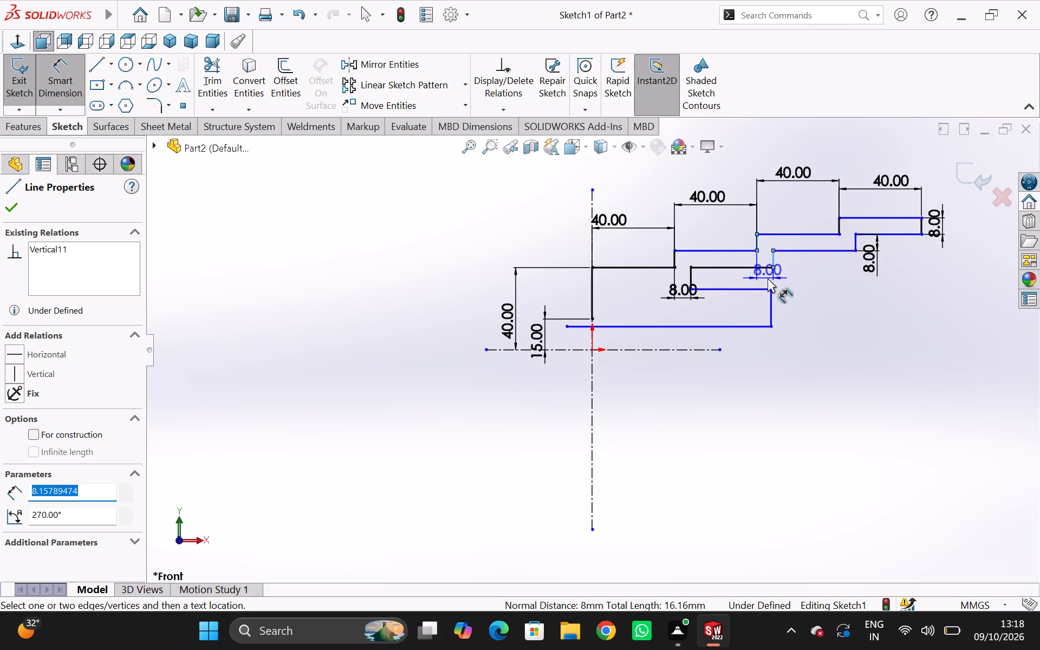
{"action": "left_click", "coordinate": [768, 278]}
{"action": "left_click", "coordinate": [706, 261]}
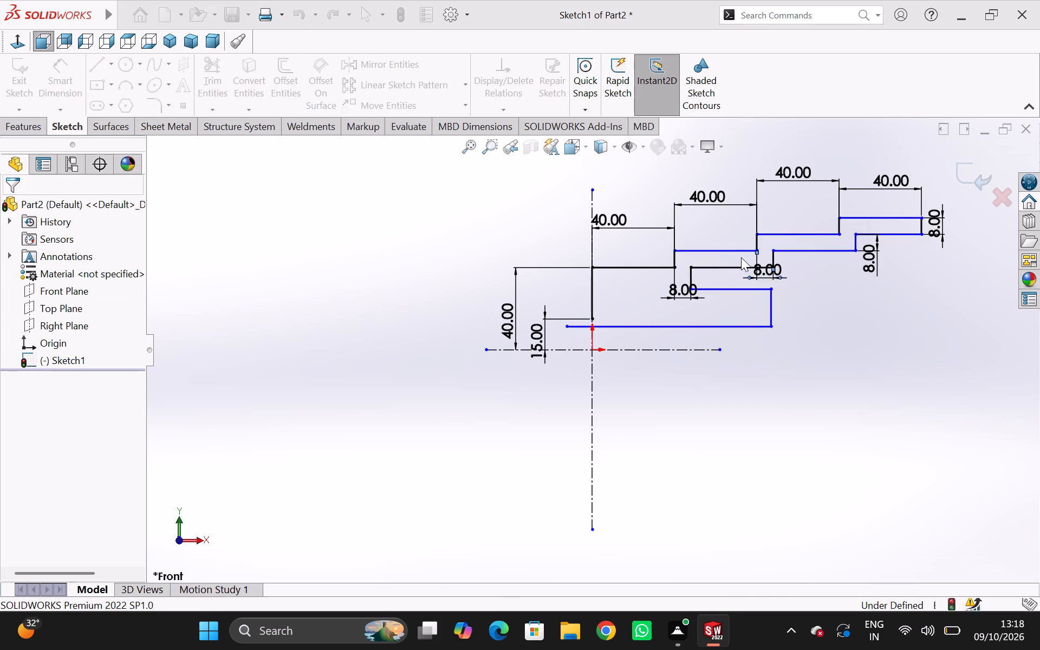
{"action": "left_click", "coordinate": [840, 223]}
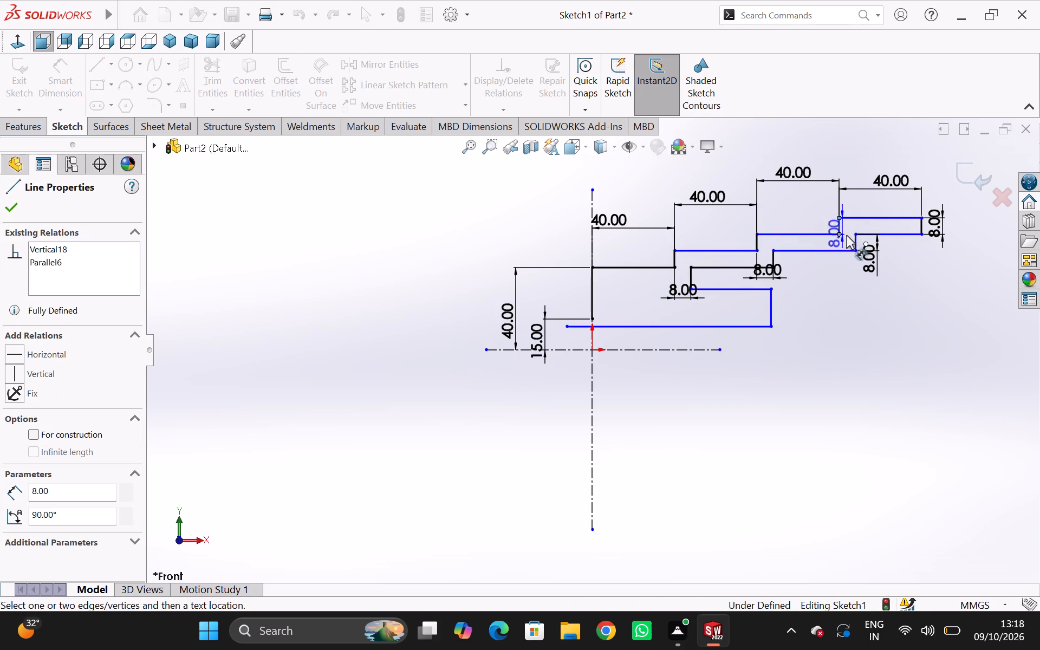
{"action": "left_click", "coordinate": [856, 240]}
{"action": "left_click", "coordinate": [843, 268]}
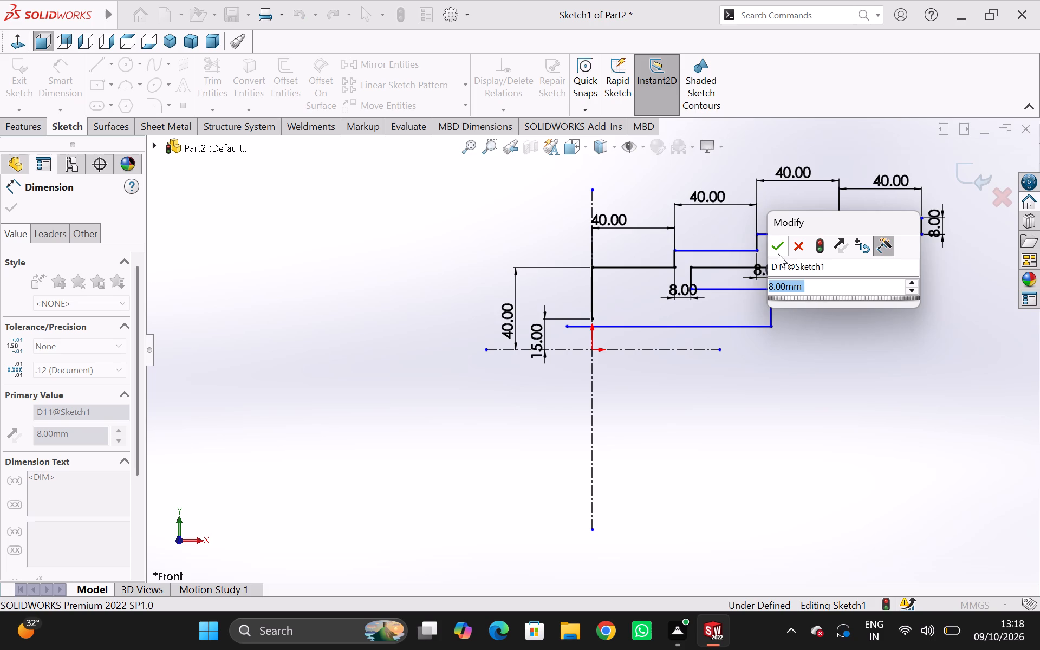
{"action": "left_click", "coordinate": [778, 253]}
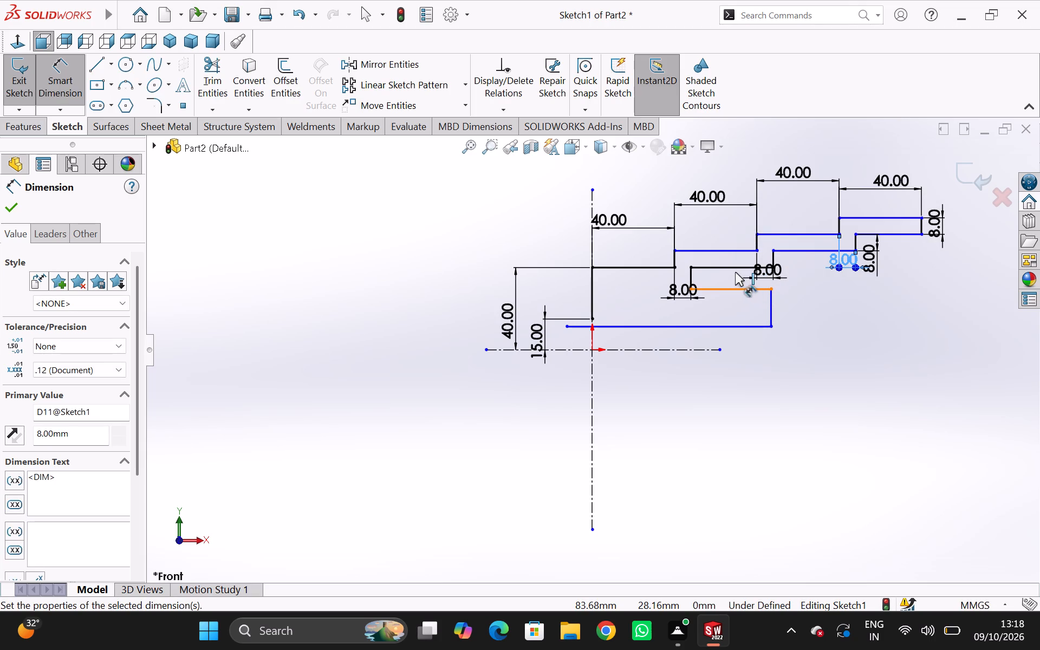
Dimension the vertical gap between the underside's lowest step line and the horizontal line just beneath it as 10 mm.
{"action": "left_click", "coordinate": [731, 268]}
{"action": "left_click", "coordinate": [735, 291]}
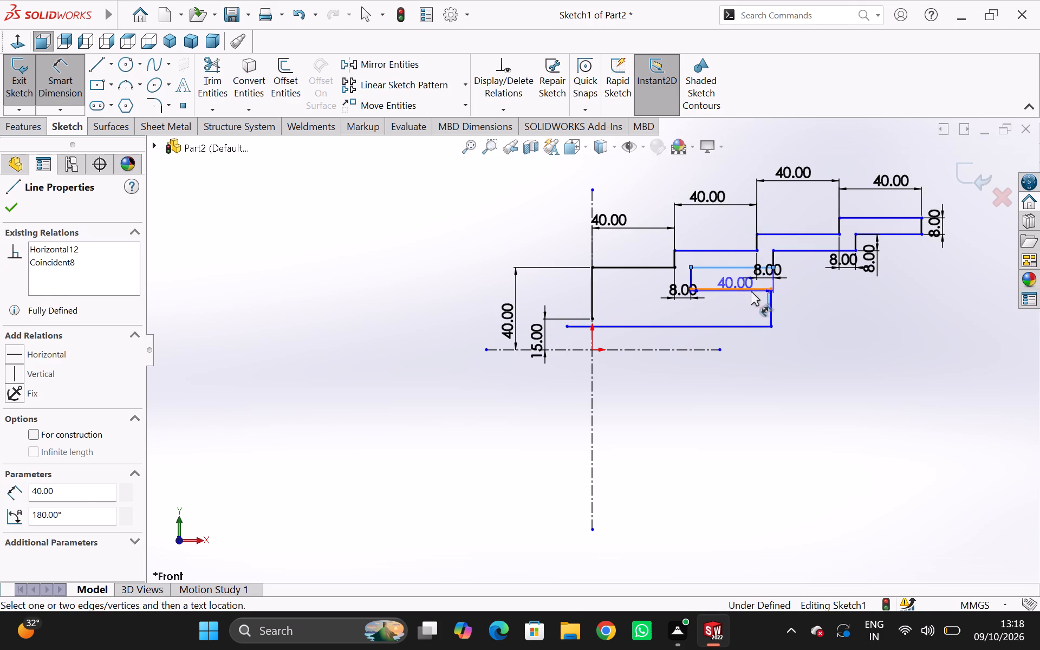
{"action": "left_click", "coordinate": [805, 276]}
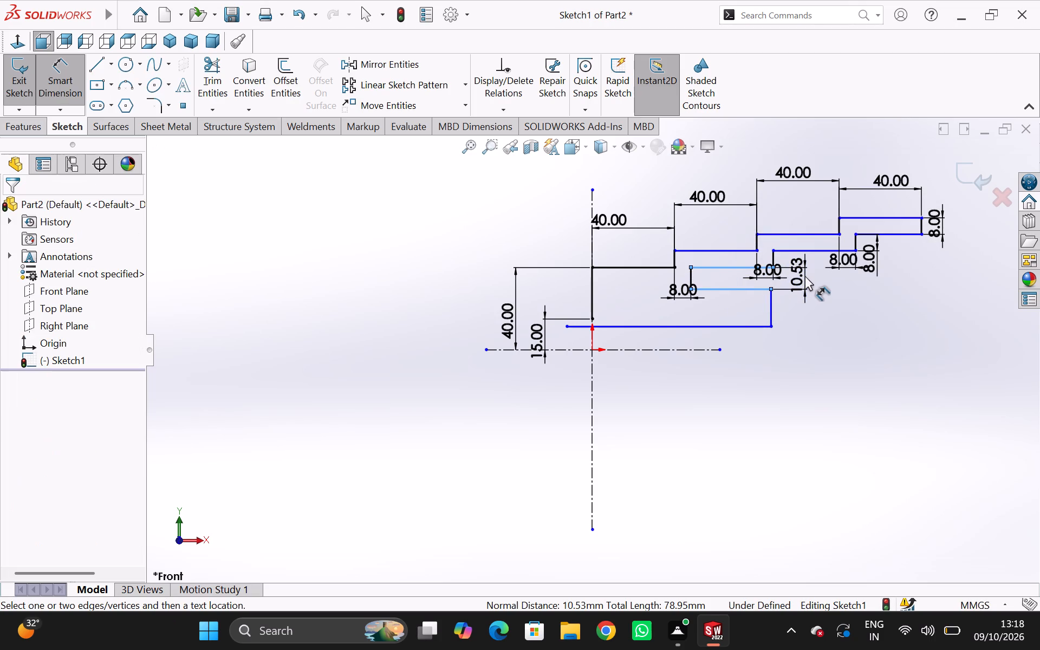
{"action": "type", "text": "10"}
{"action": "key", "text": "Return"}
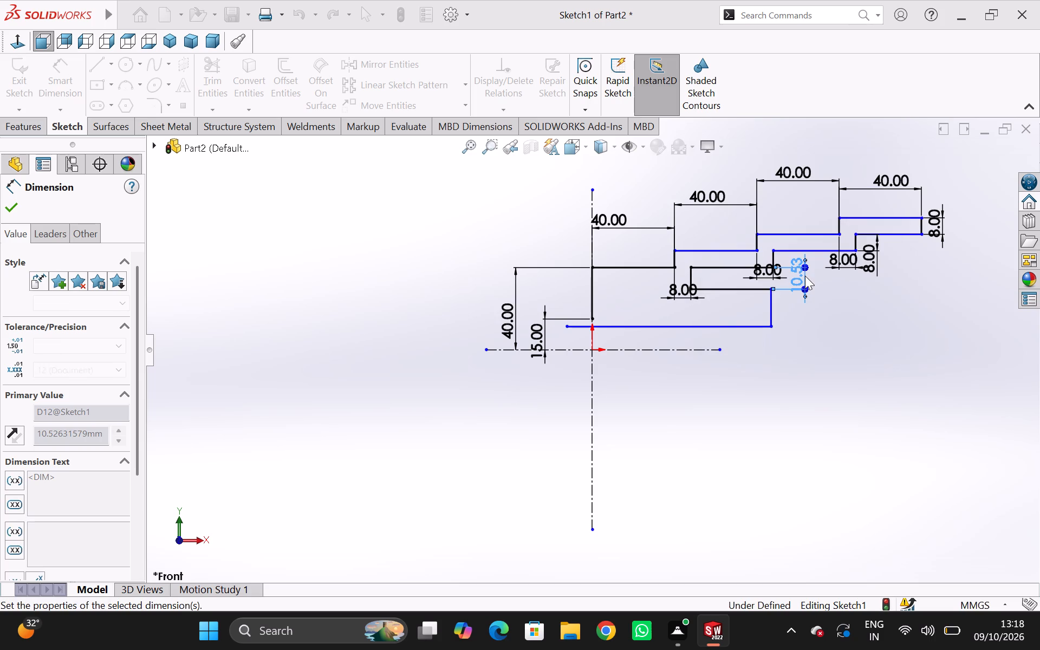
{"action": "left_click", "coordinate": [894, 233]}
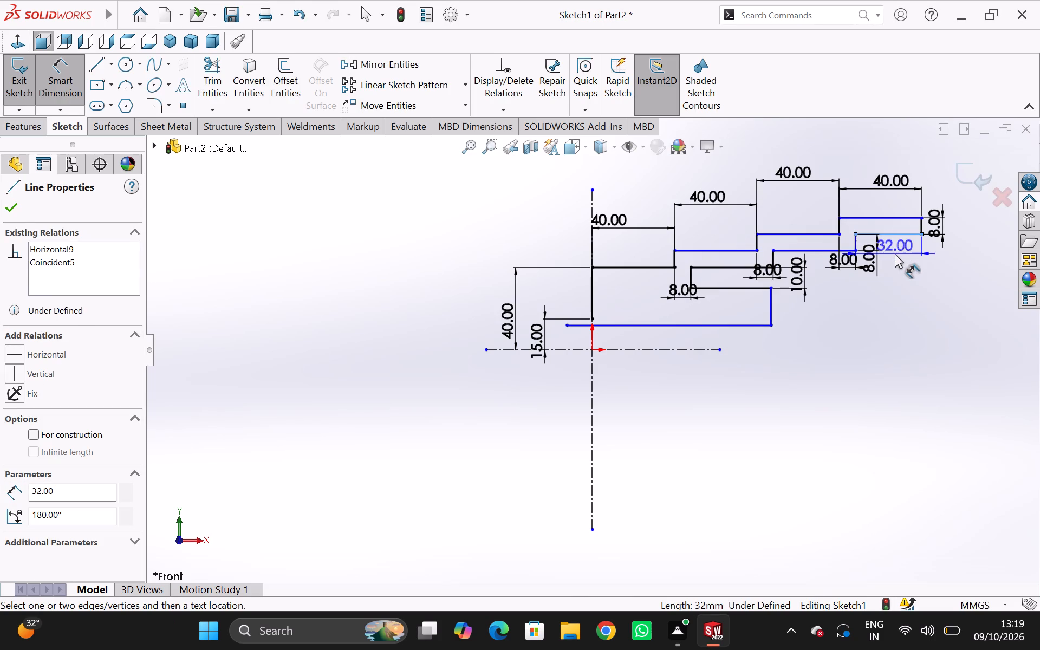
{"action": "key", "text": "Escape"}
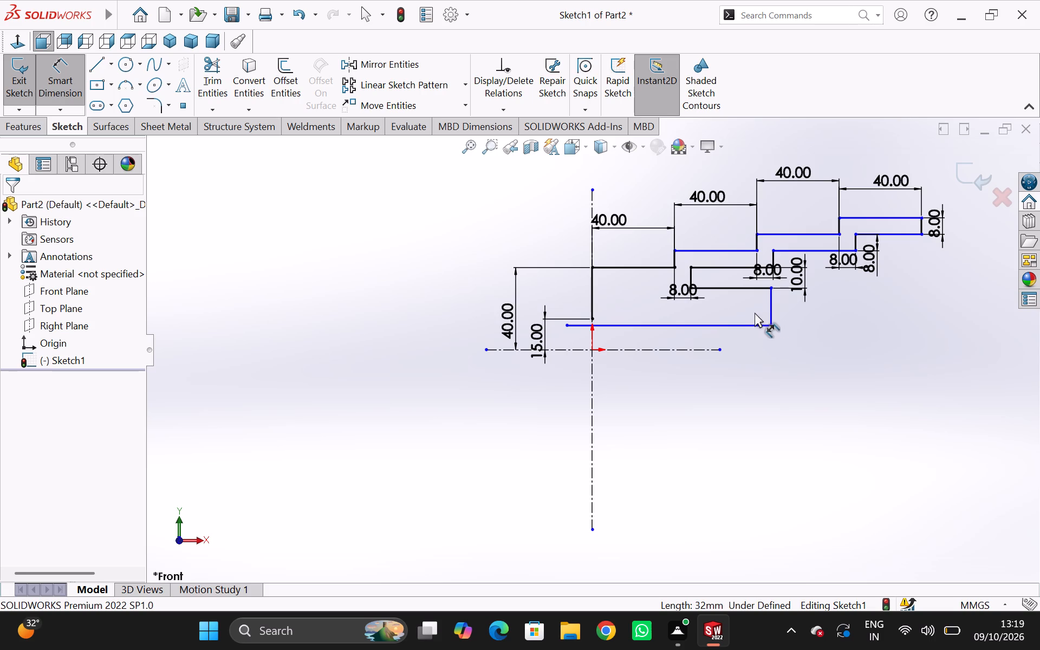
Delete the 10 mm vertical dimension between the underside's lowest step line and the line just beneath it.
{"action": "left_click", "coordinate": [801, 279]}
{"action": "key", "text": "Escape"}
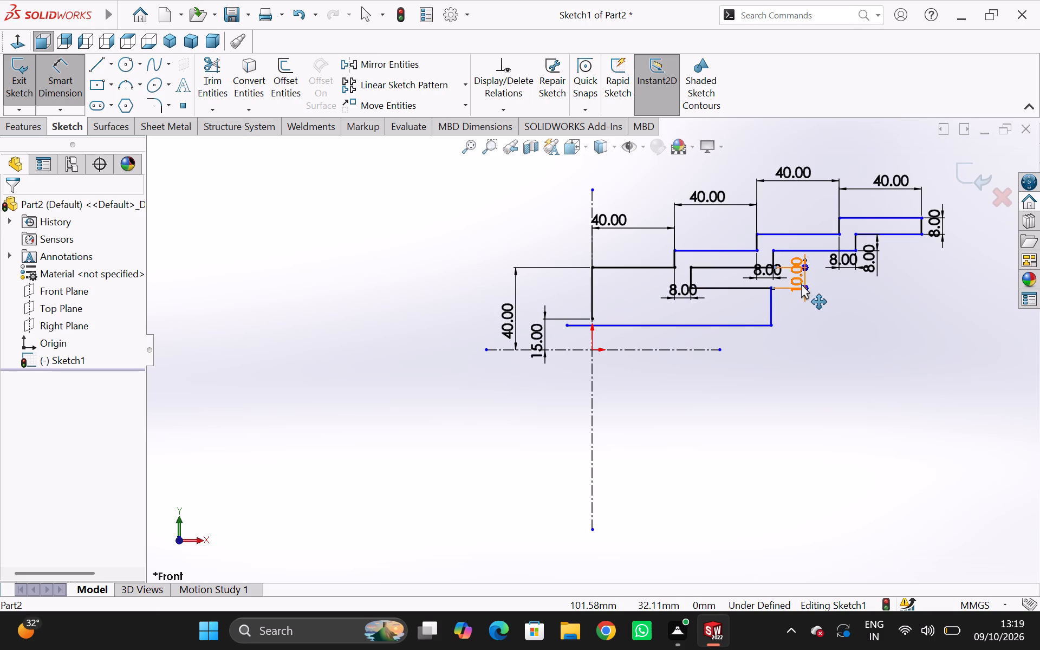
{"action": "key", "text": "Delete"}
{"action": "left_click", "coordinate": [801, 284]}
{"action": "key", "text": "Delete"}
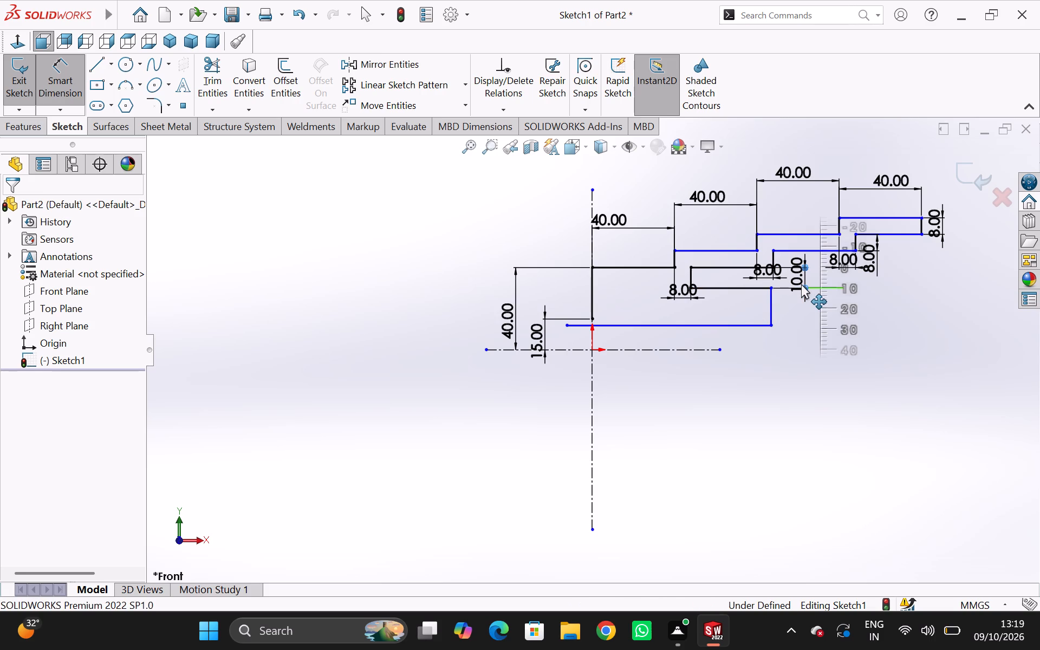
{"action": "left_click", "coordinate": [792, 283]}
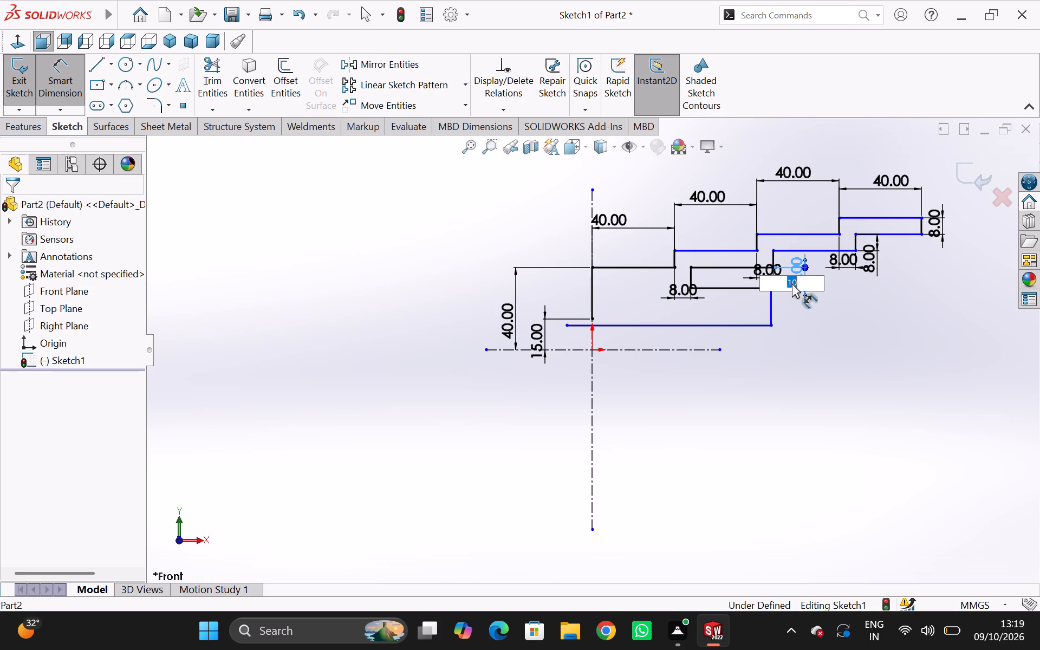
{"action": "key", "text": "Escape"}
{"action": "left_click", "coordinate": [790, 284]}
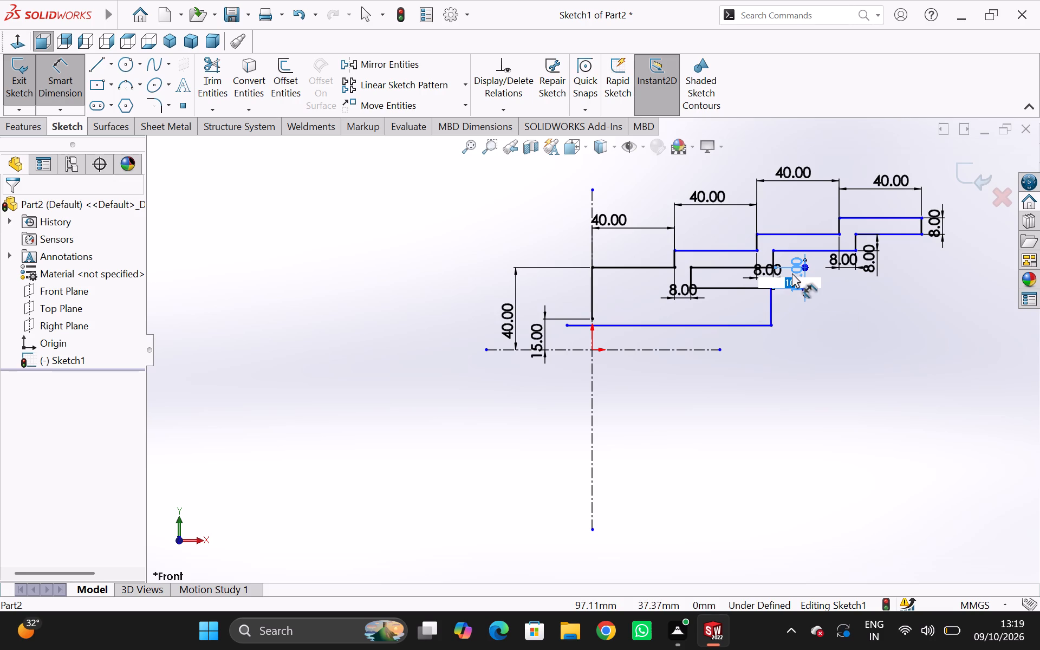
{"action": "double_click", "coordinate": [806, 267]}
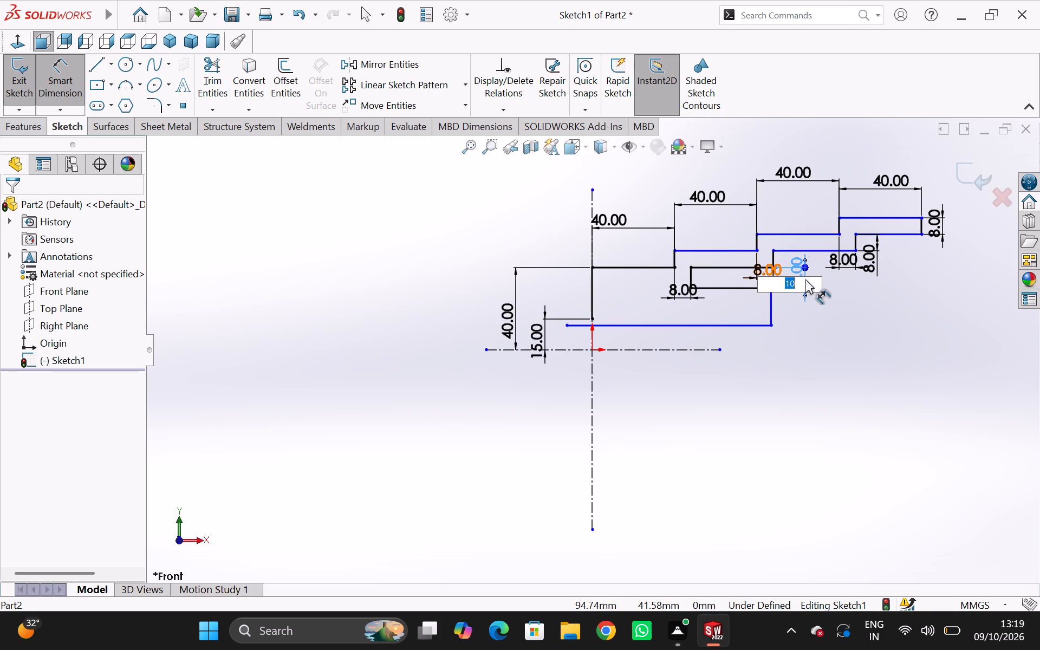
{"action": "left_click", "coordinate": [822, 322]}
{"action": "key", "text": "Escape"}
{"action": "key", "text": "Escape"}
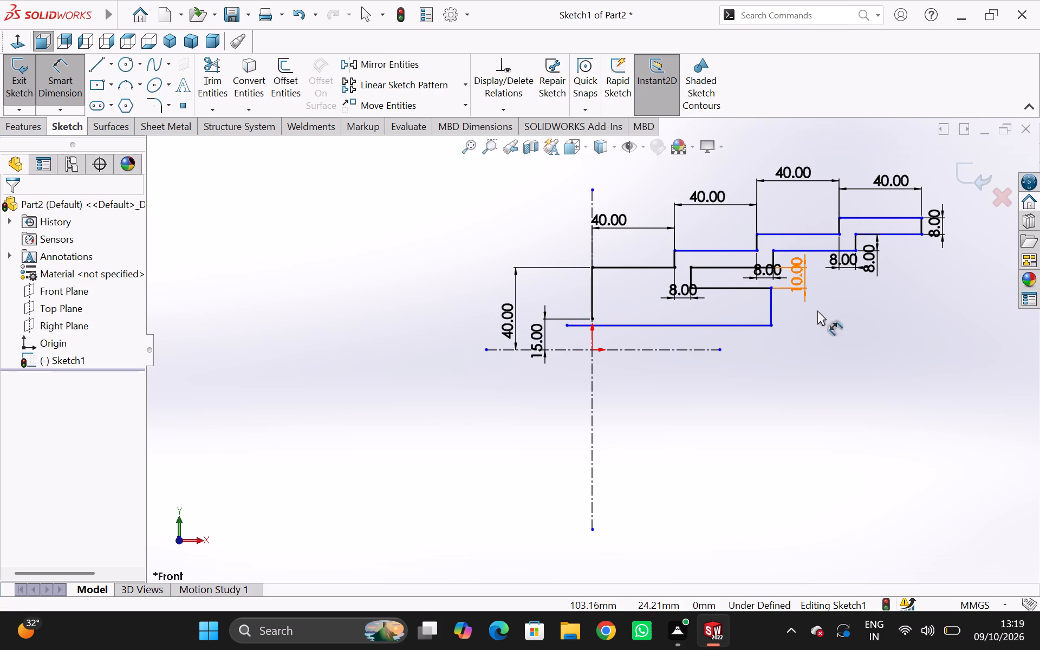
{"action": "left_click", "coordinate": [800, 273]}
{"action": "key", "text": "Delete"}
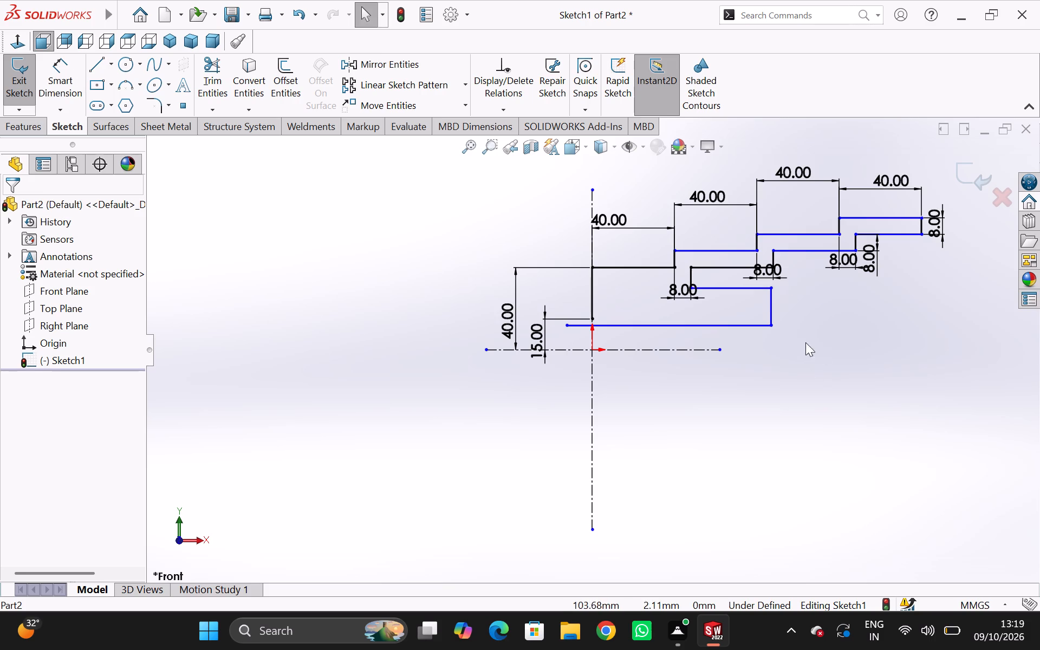
Dimension the short vertical end line of the bottom arm as 10 mm.
{"action": "left_click", "coordinate": [771, 305]}
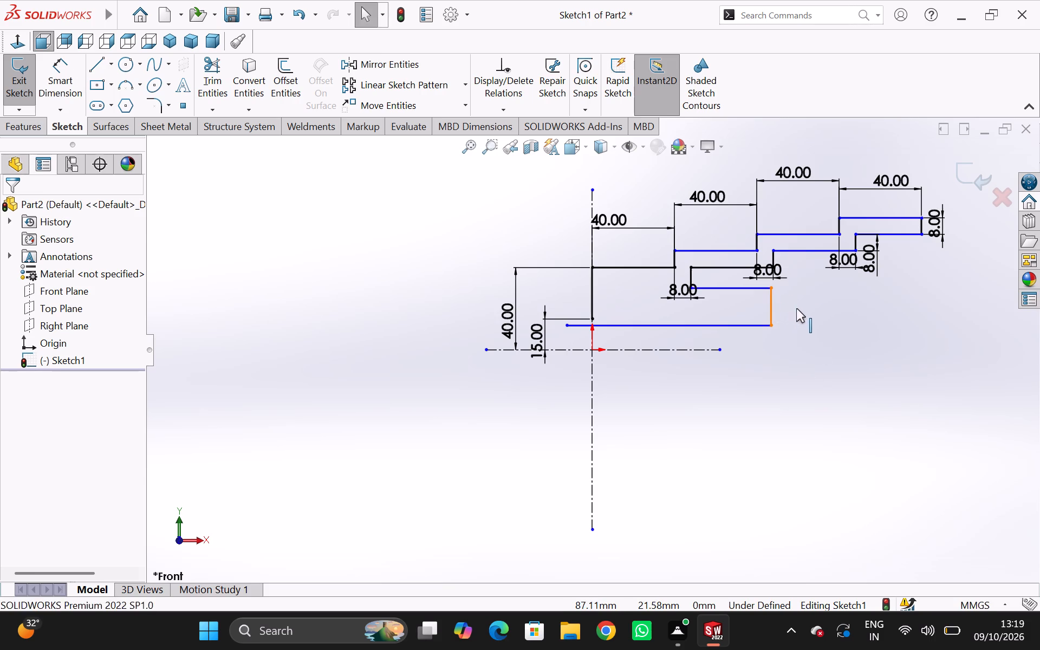
{"action": "left_click", "coordinate": [61, 100]}
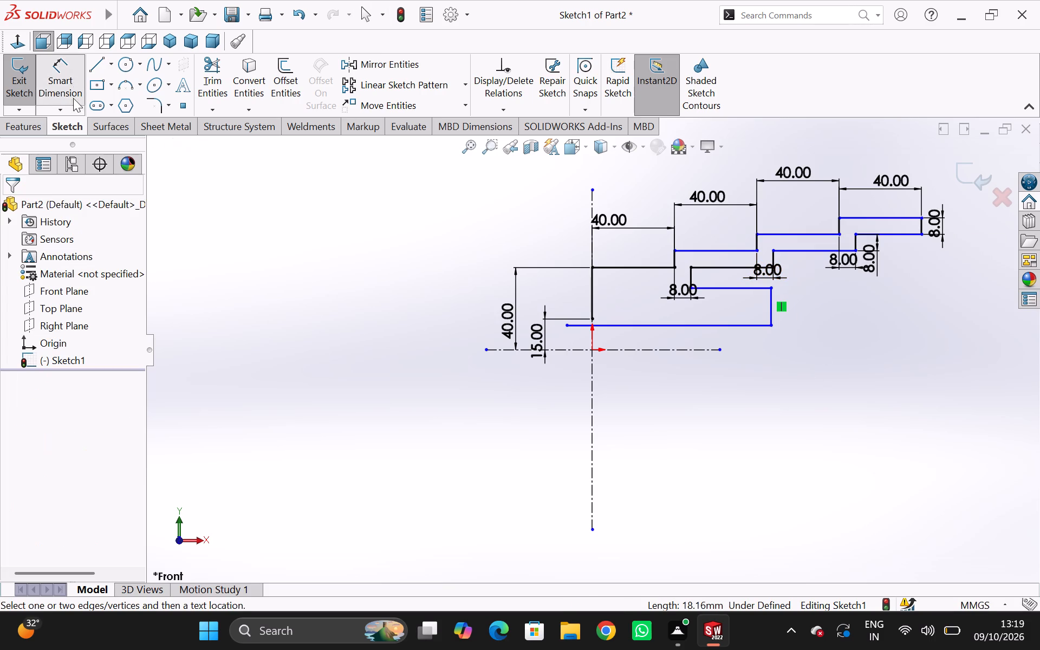
{"action": "left_click", "coordinate": [770, 310]}
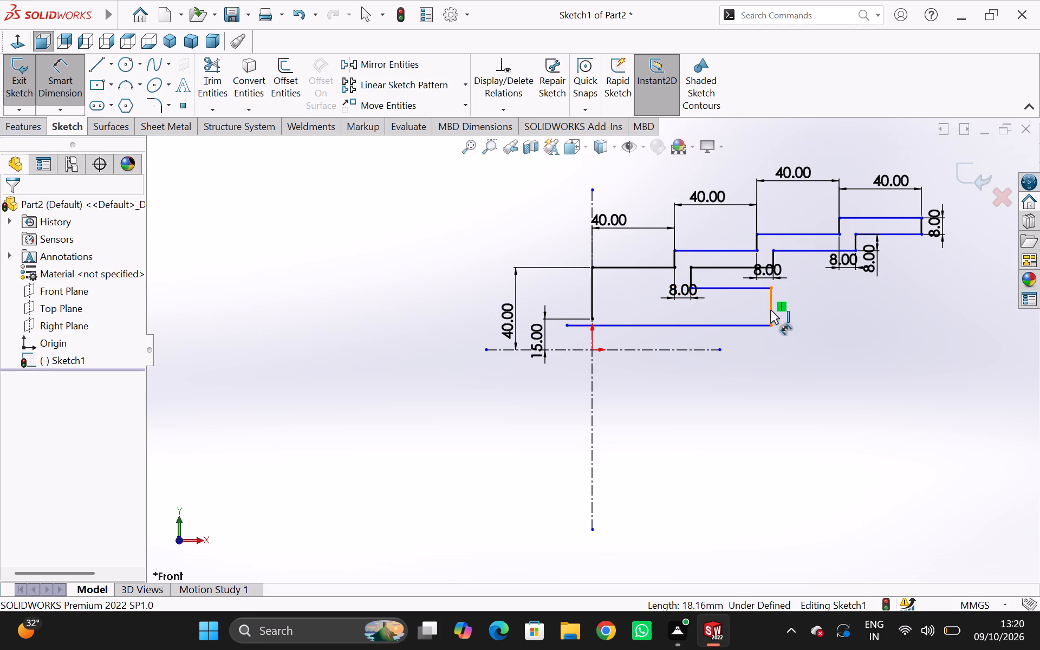
{"action": "left_click", "coordinate": [794, 311]}
{"action": "key", "text": "Escape"}
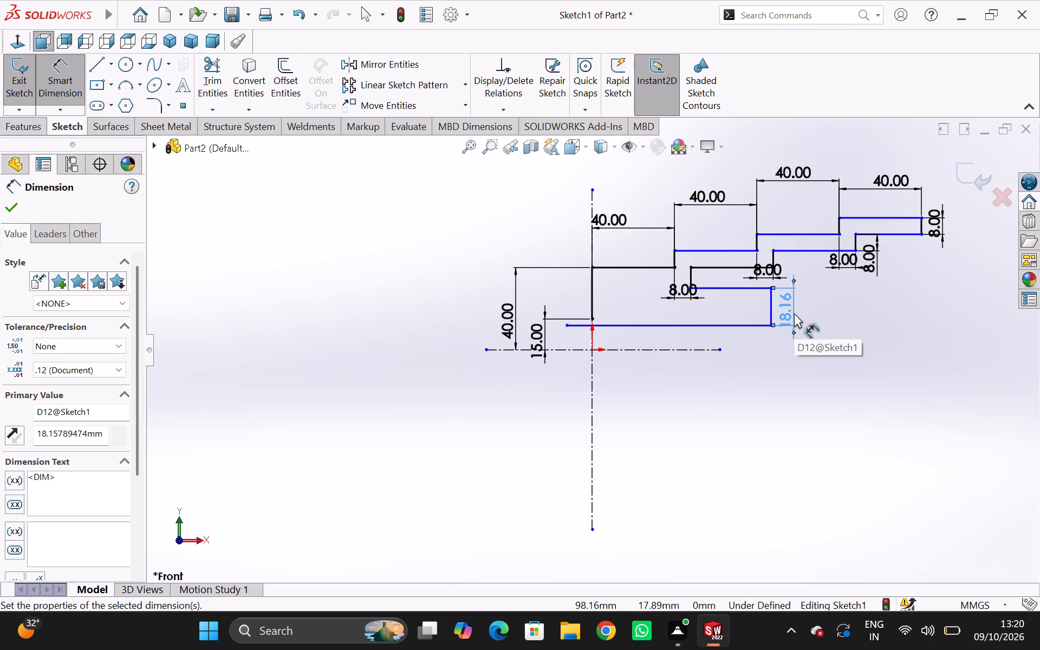
{"action": "double_click", "coordinate": [794, 313]}
{"action": "type", "text": "10"}
{"action": "key", "text": "Return"}
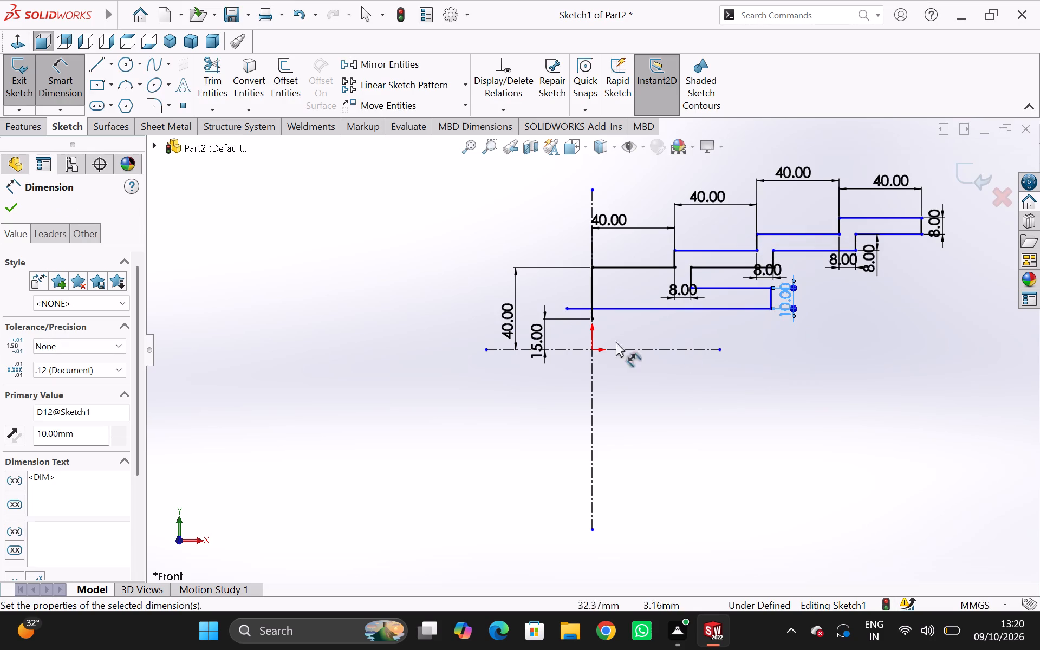
{"action": "key", "text": "Escape"}
Make the bottom line's free endpoint coincident with the lower end of the profile's vertical line on the centerline.
{"action": "left_click", "coordinate": [566, 309]}
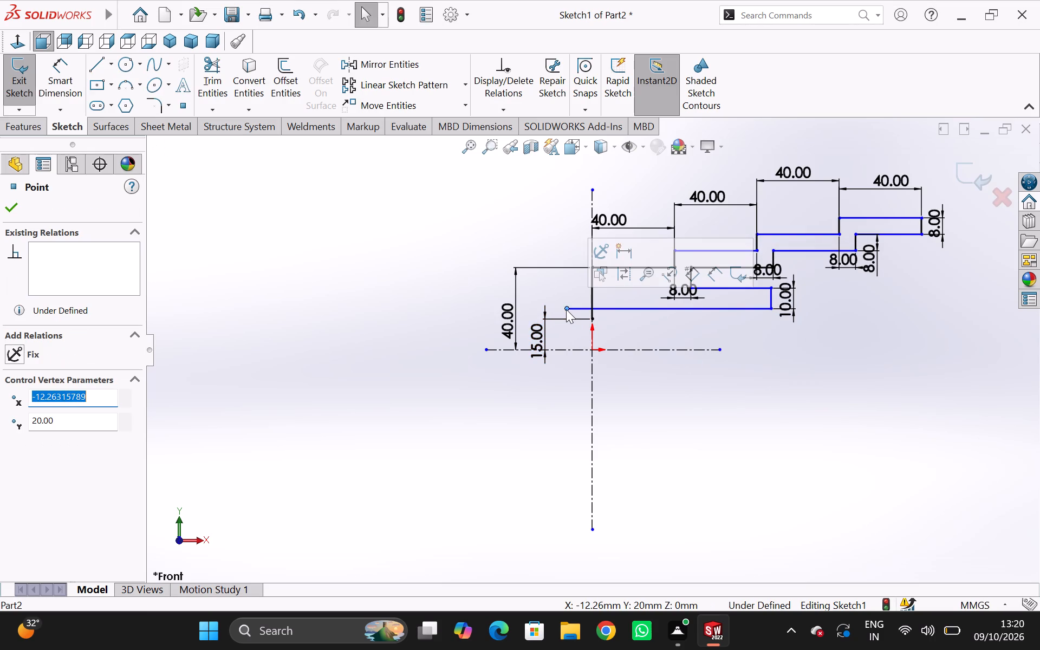
{"action": "left_click", "coordinate": [592, 320], "text": "ctrl"}
{"action": "left_click", "coordinate": [38, 456]}
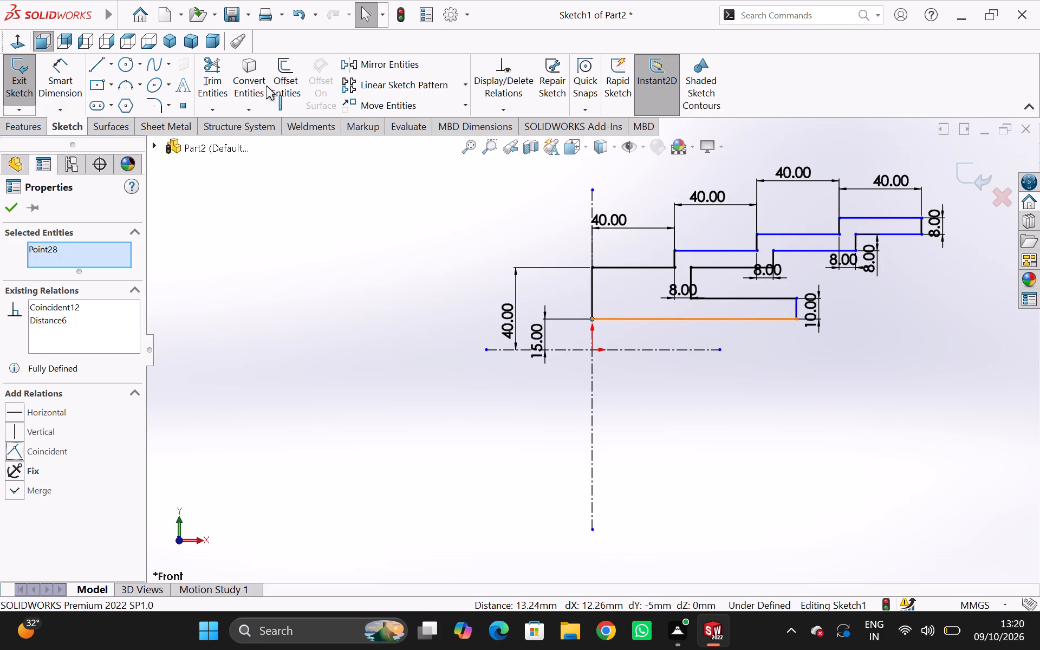
Dimension the distance from the horizontal centerline to the second upper step's horizontal line as 55/2 mm.
{"action": "left_click", "coordinate": [77, 84]}
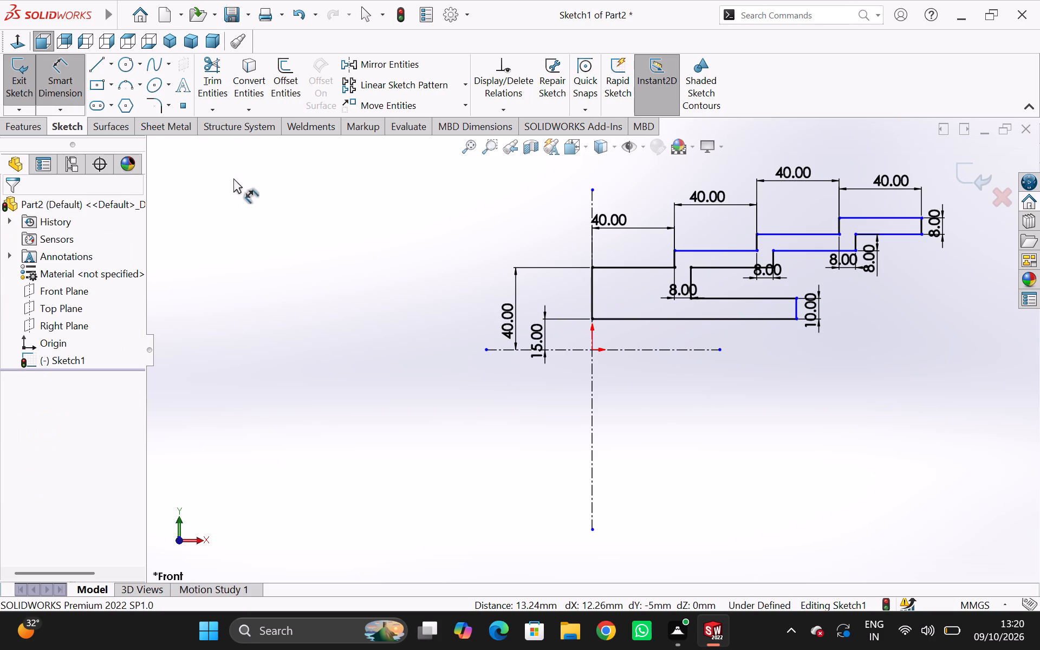
{"action": "left_click", "coordinate": [706, 249]}
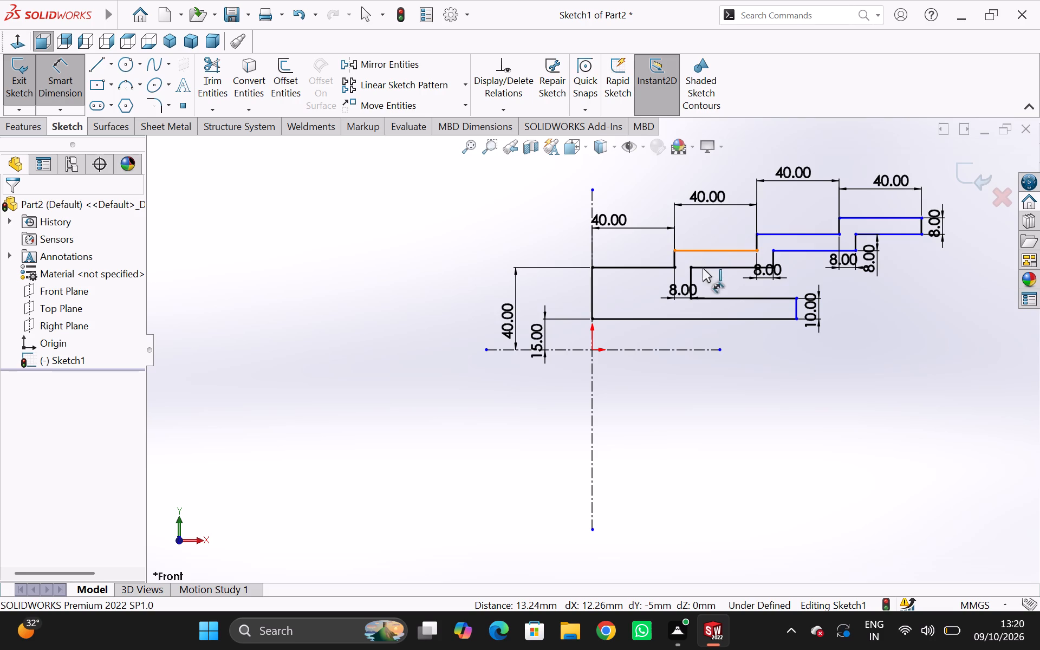
{"action": "left_click", "coordinate": [690, 348]}
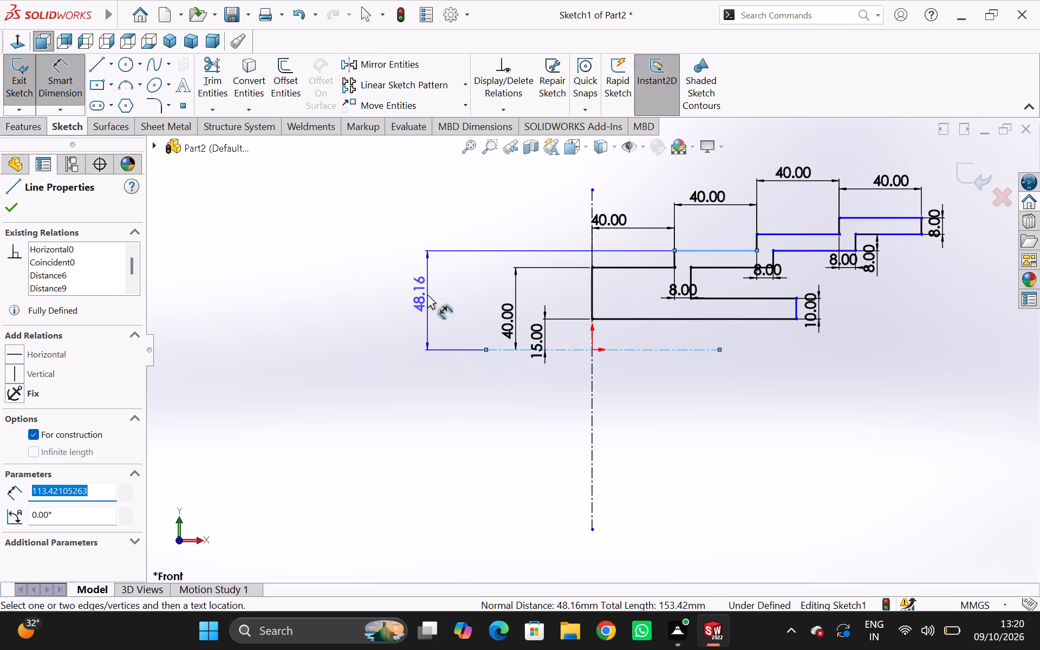
{"action": "left_click", "coordinate": [427, 294]}
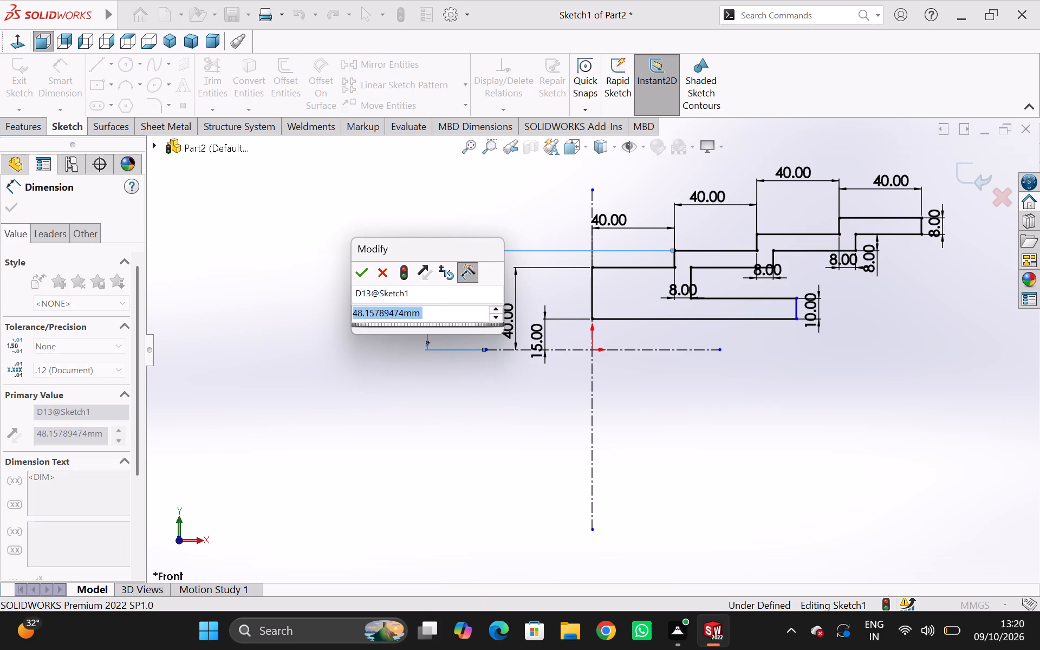
{"action": "type", "text": "55"}
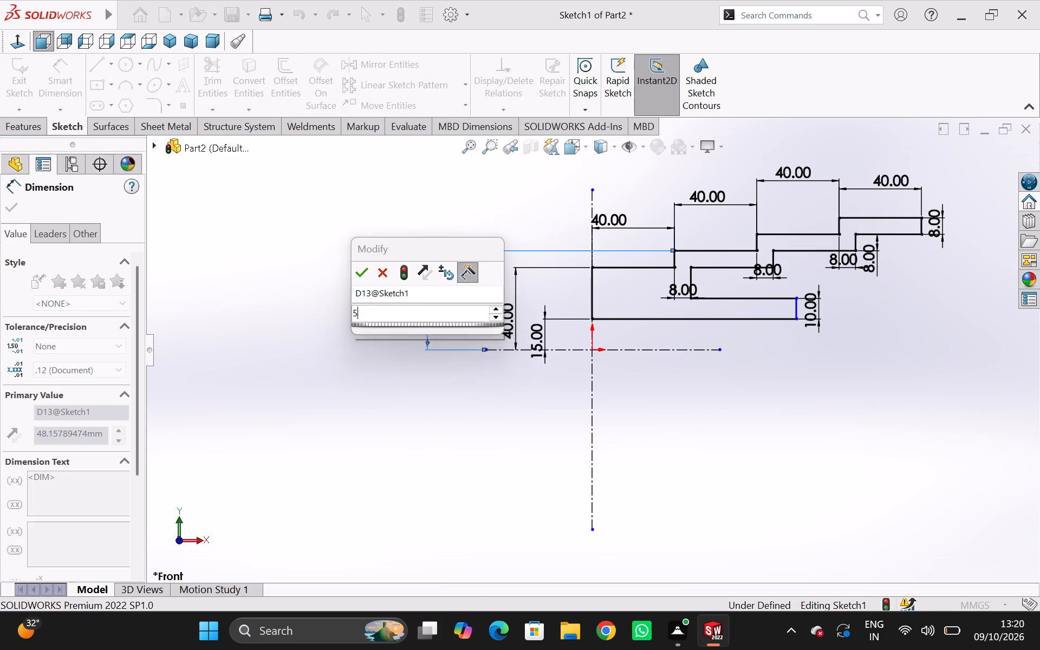
{"action": "key", "text": "slash"}
{"action": "key", "text": "2"}
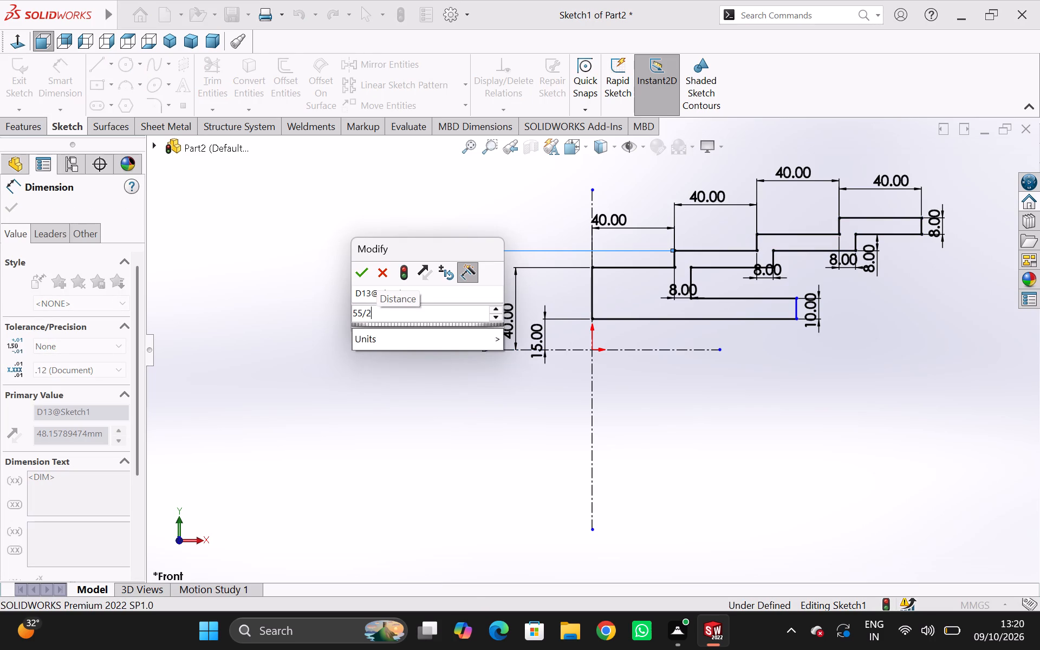
{"action": "key", "text": "Return"}
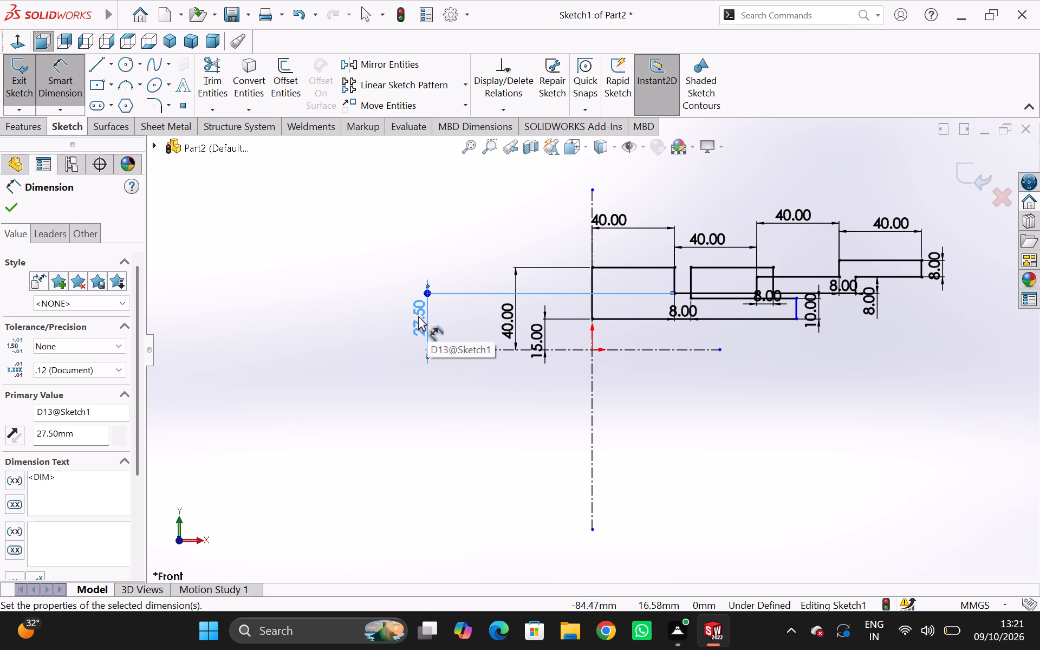
Set the second upper step's distance from the horizontal centerline to 55 mm.
{"action": "double_click", "coordinate": [418, 316]}
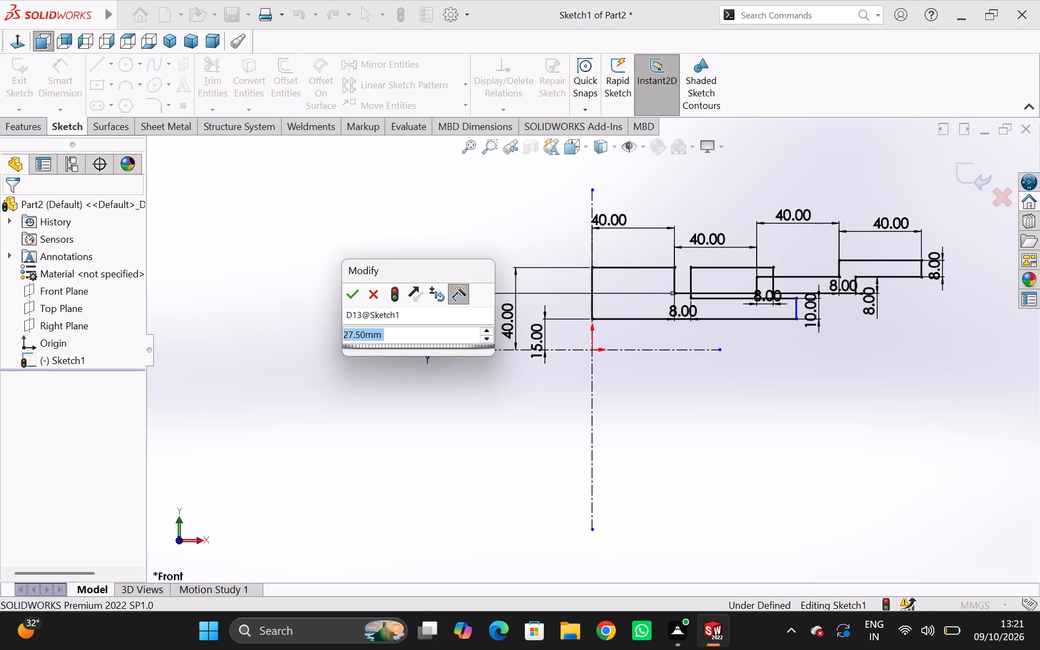
{"action": "type", "text": "55"}
{"action": "key", "text": "Return"}
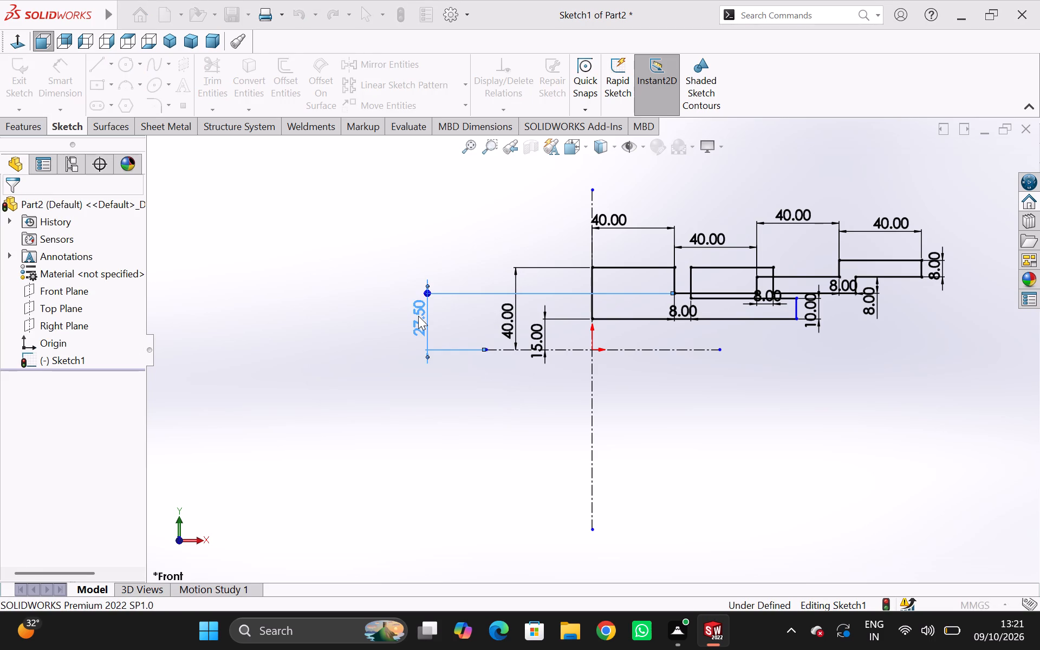
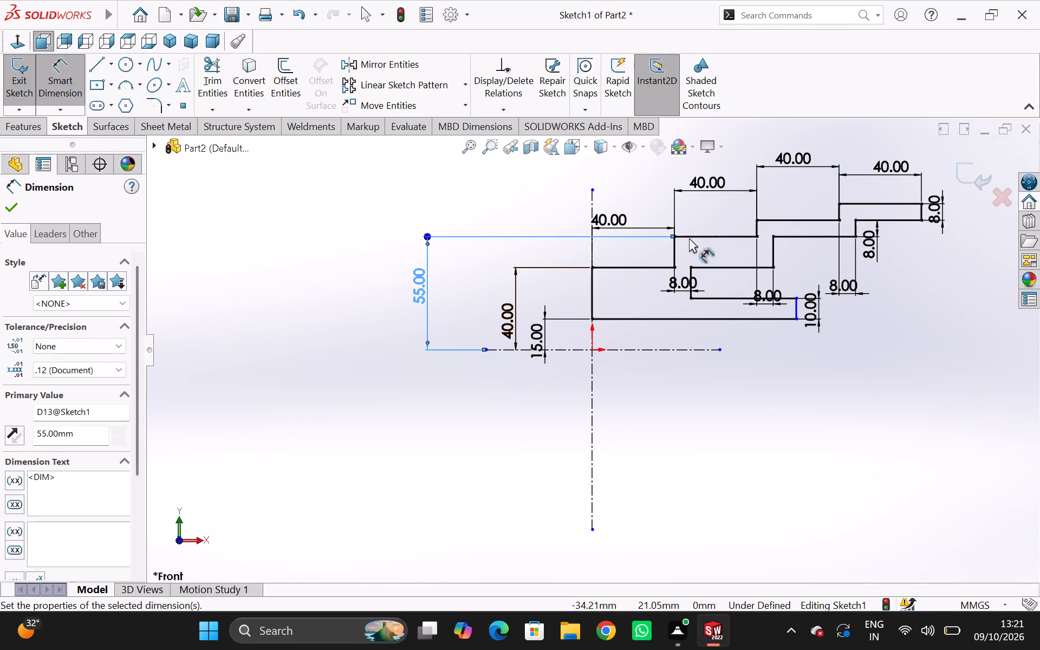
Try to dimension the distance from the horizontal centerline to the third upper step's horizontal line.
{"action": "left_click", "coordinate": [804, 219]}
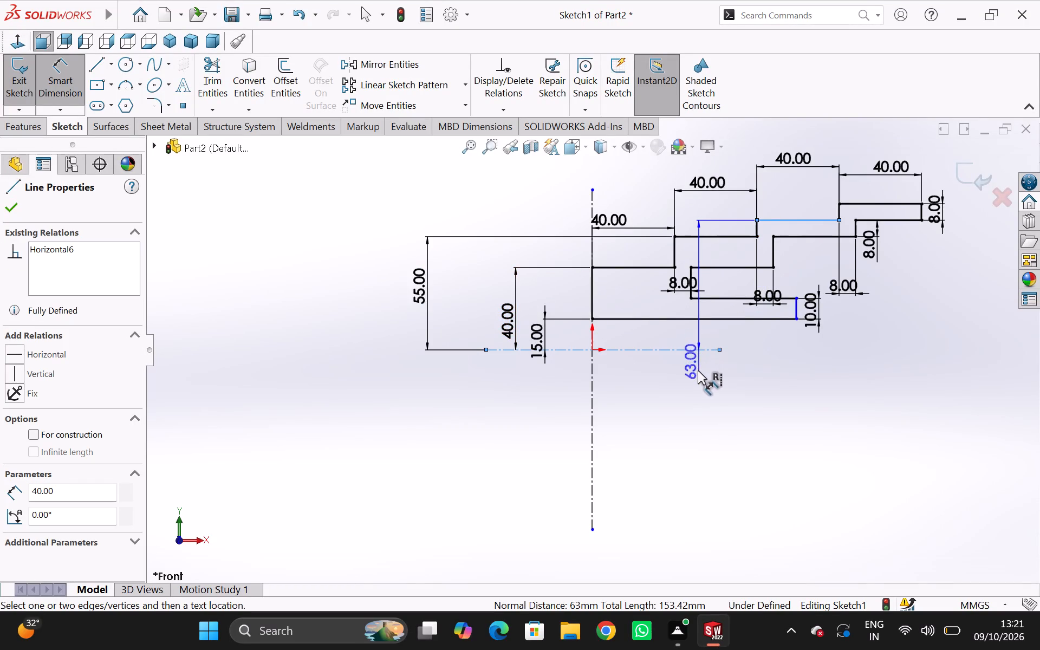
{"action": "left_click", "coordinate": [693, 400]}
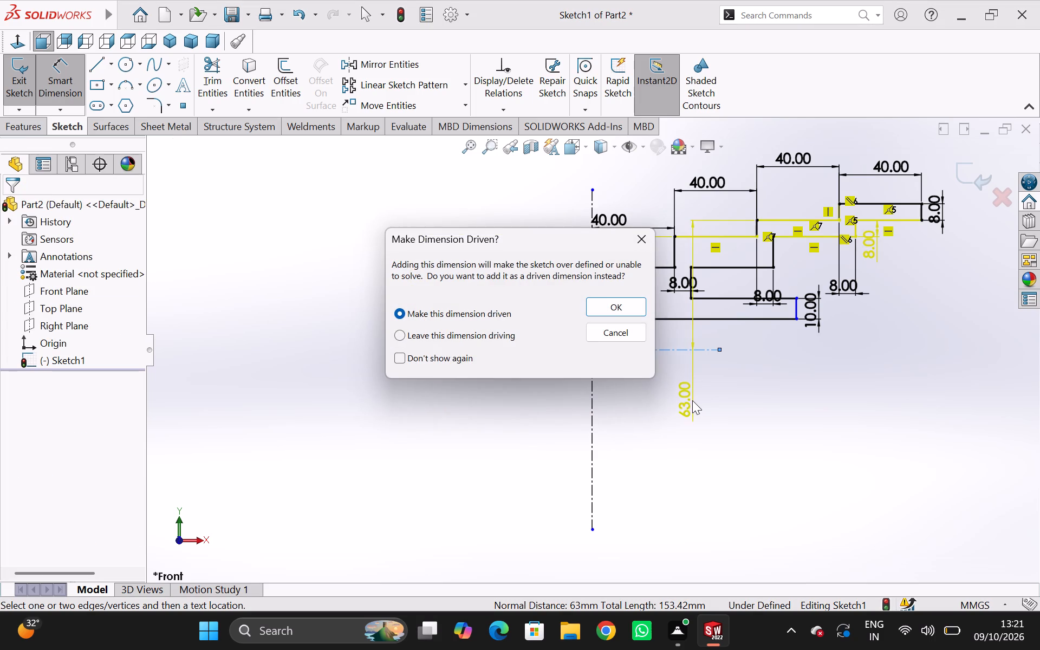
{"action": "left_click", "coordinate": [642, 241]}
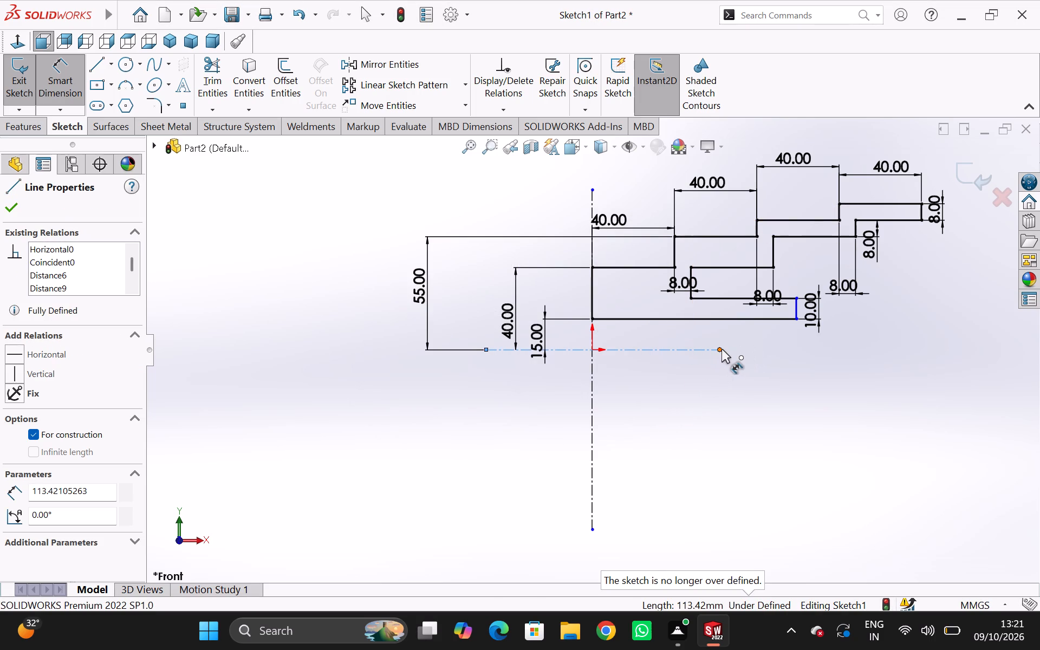
Extend the horizontal centerline past the profile's far end, moving its endpoint to about X 188 mm.
{"action": "left_click_drag", "start_coordinate": [721, 349], "coordinate": [920, 345]}
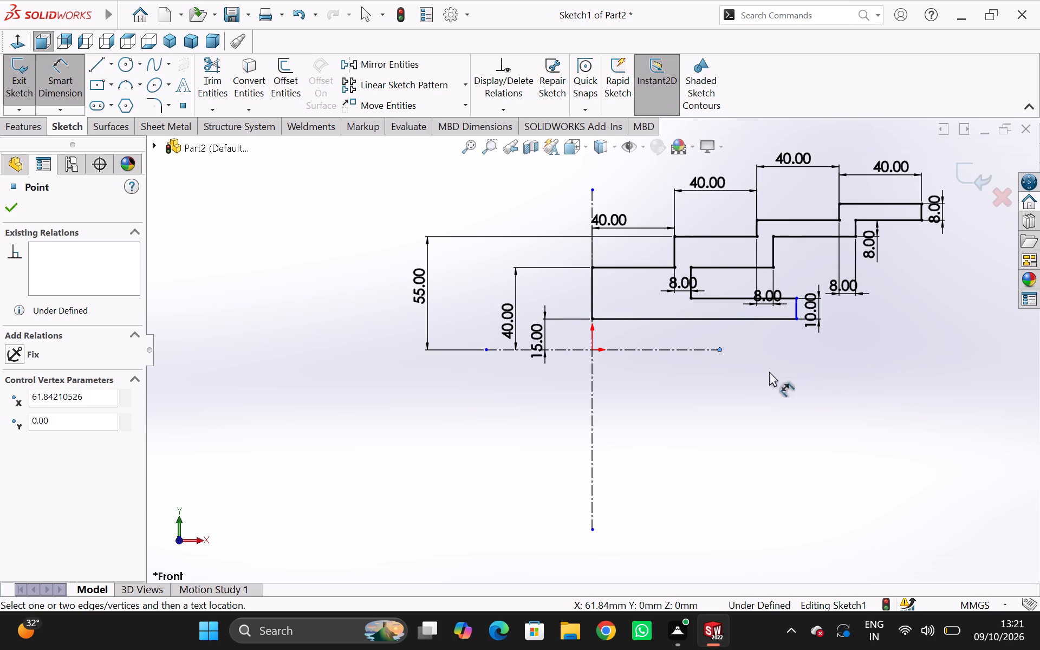
{"action": "left_click_drag", "start_coordinate": [719, 349], "coordinate": [941, 372]}
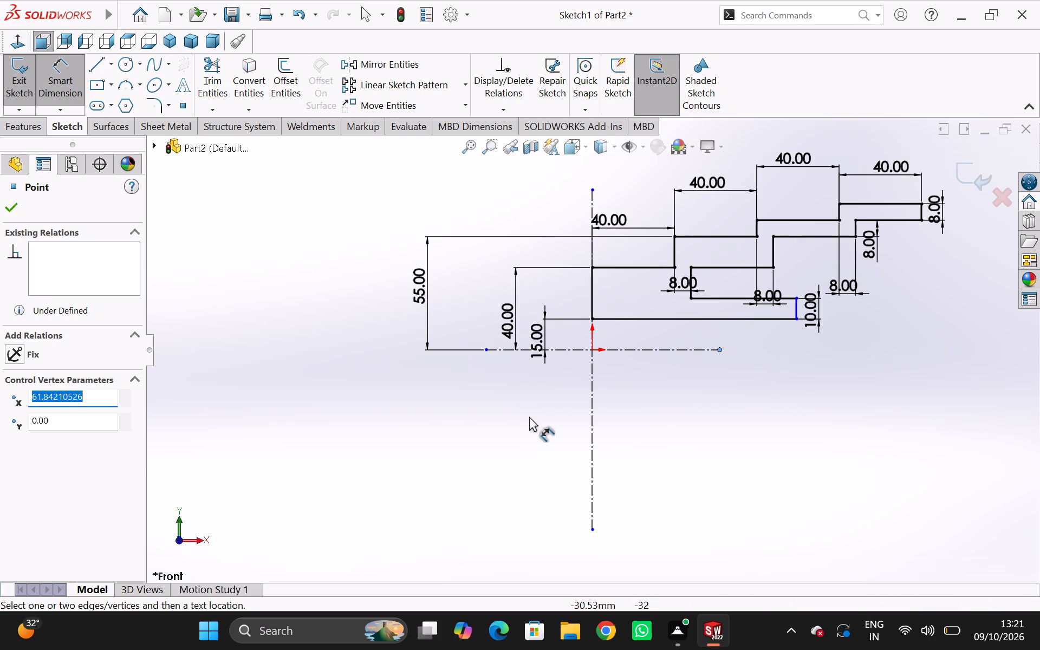
{"action": "key", "text": "Escape"}
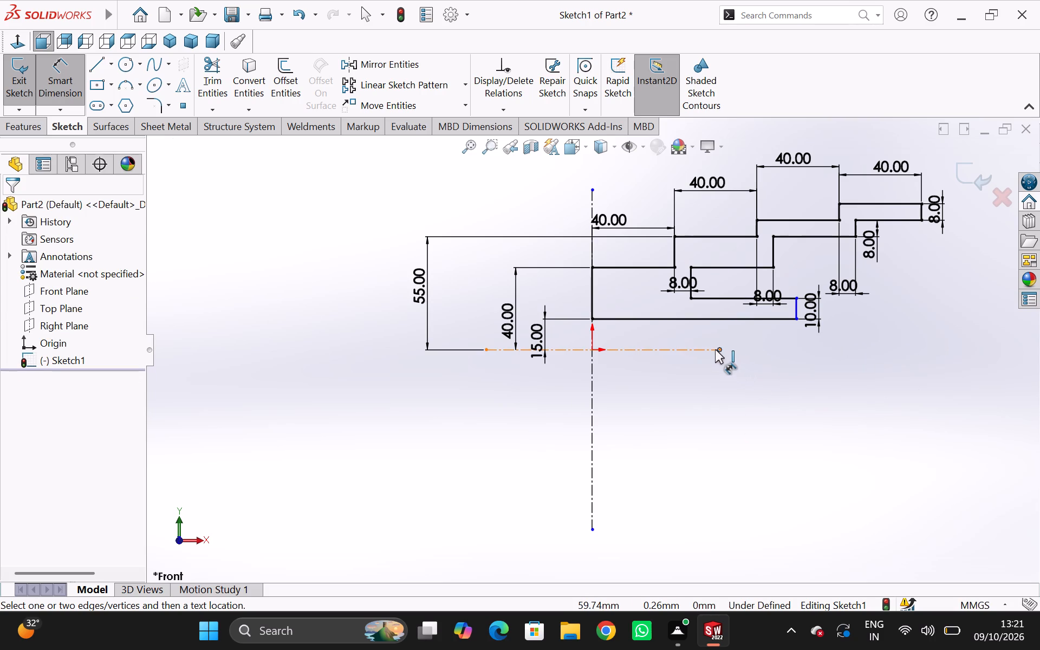
{"action": "left_click_drag", "start_coordinate": [715, 349], "coordinate": [908, 333]}
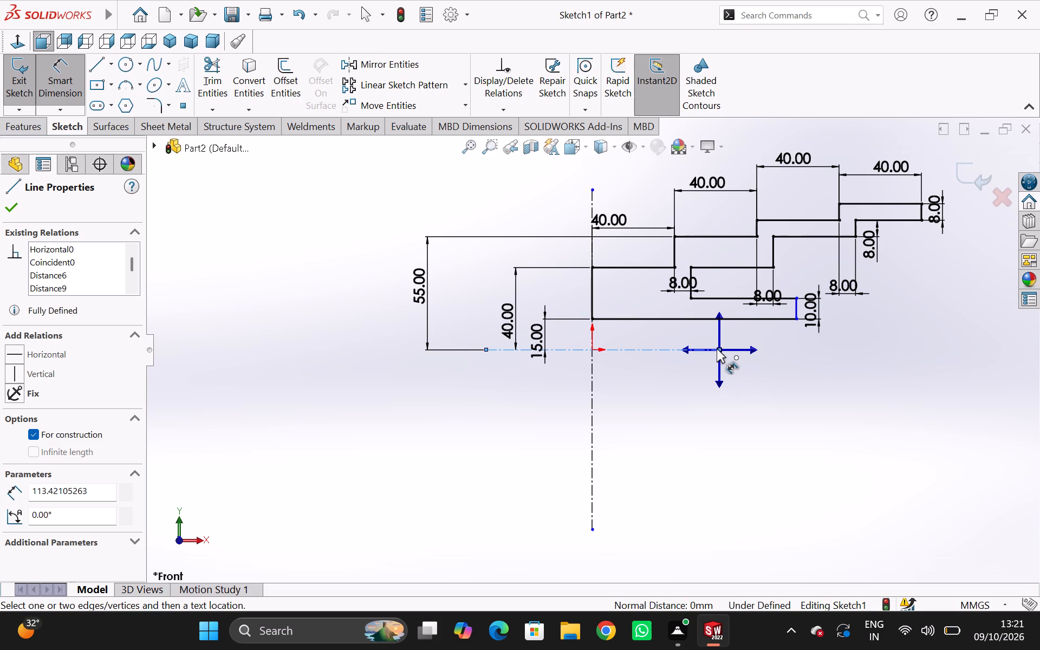
{"action": "left_click_drag", "start_coordinate": [717, 349], "coordinate": [796, 361]}
{"action": "left_click", "coordinate": [796, 362]}
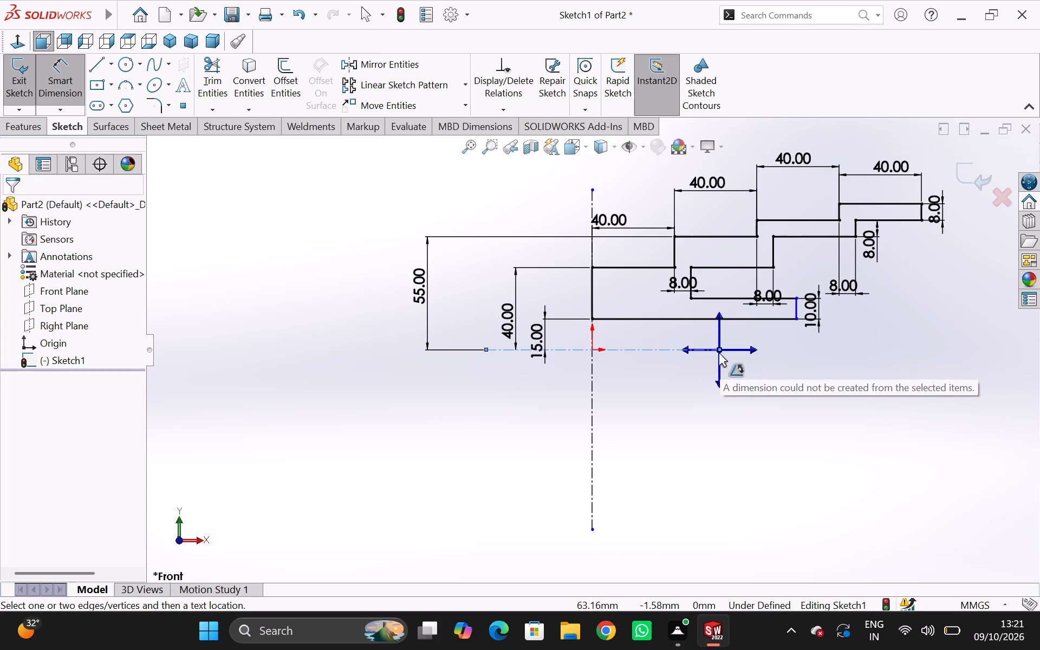
{"action": "left_click", "coordinate": [681, 374]}
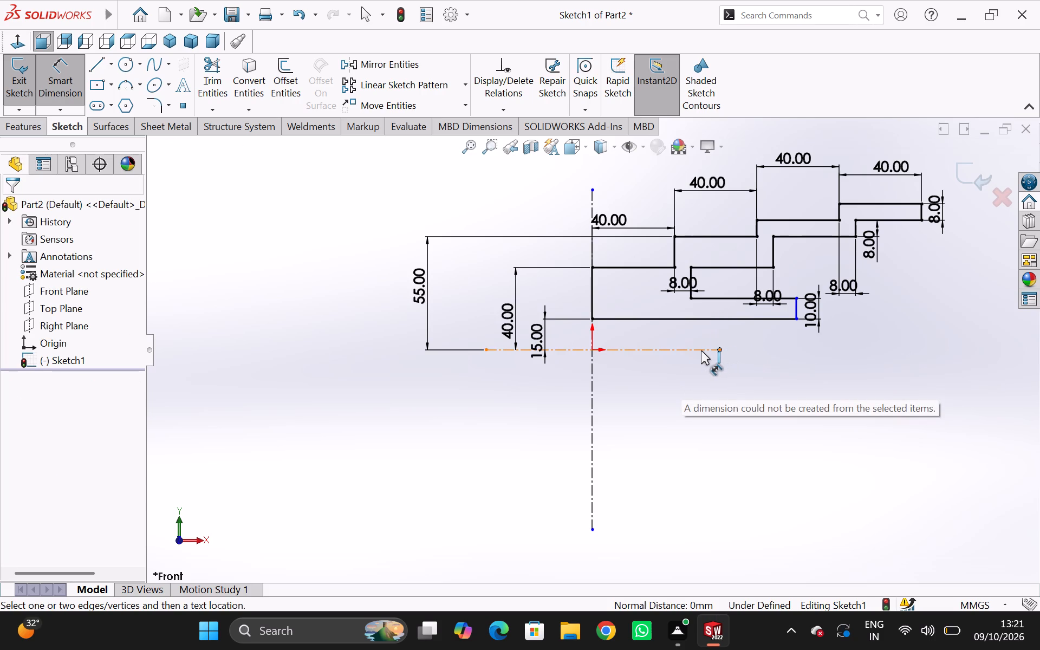
{"action": "key", "text": "Escape"}
{"action": "key", "text": "Escape"}
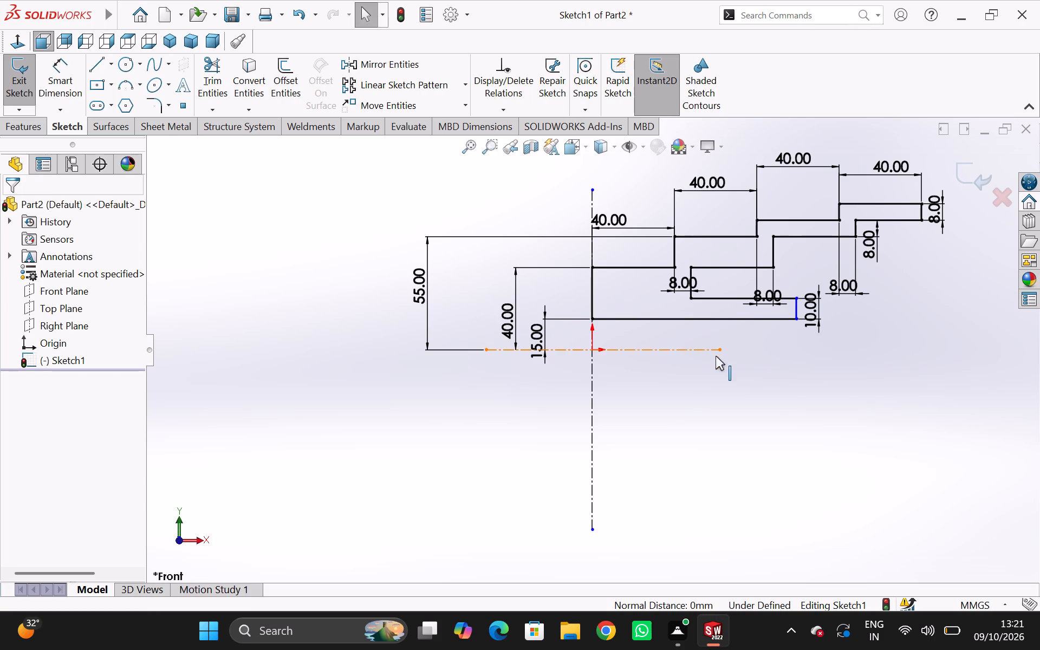
{"action": "left_click_drag", "start_coordinate": [720, 350], "coordinate": [976, 349]}
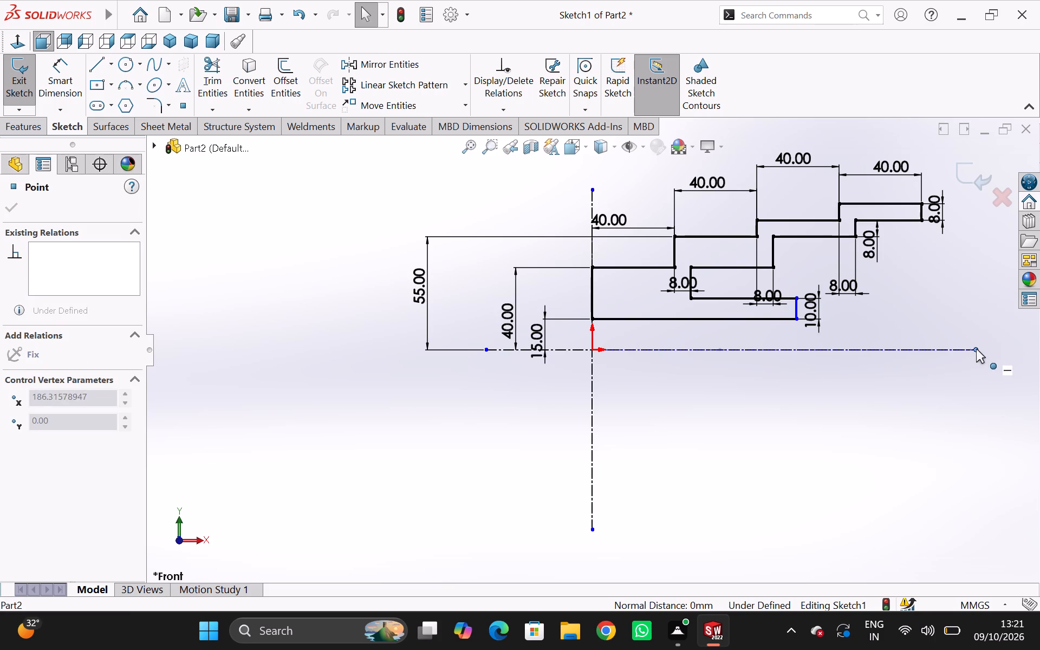
{"action": "left_click_drag", "start_coordinate": [976, 349], "coordinate": [978, 349]}
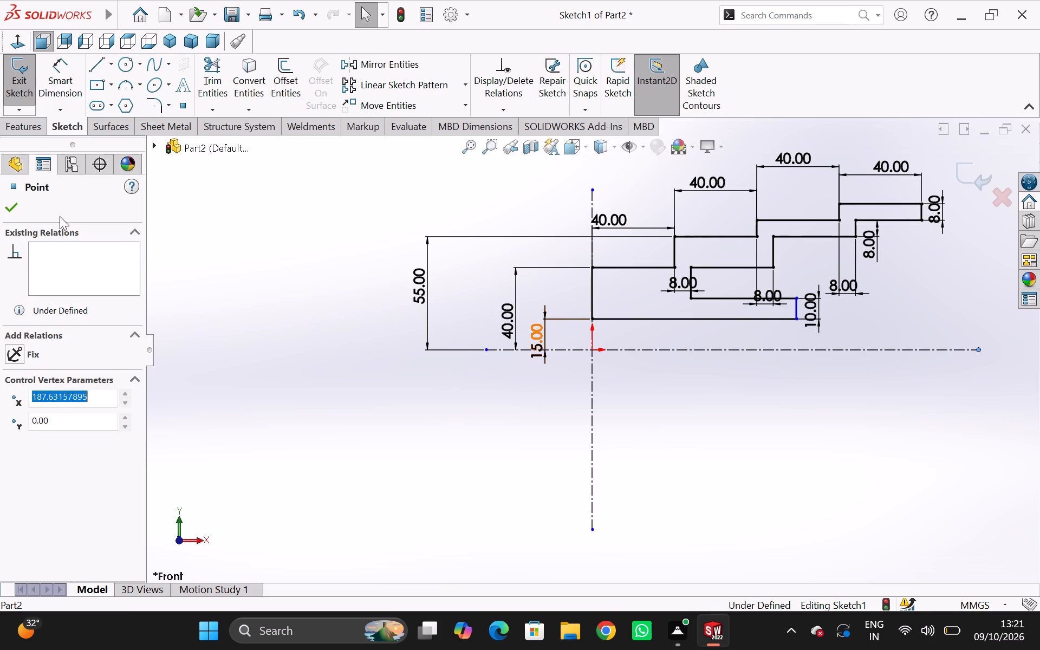
{"action": "left_click", "coordinate": [10, 214]}
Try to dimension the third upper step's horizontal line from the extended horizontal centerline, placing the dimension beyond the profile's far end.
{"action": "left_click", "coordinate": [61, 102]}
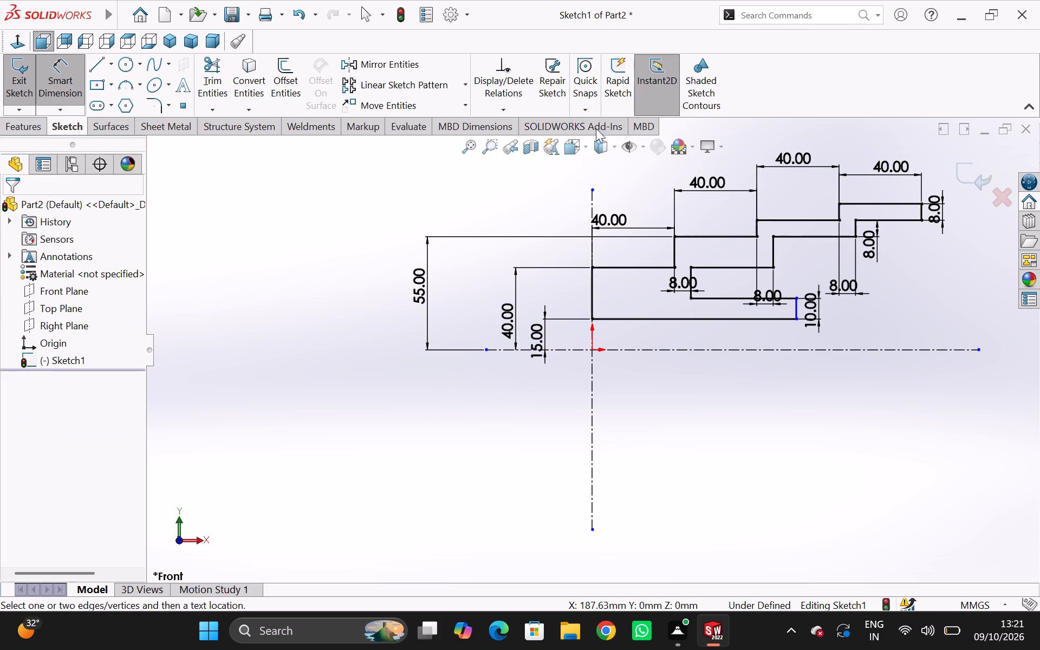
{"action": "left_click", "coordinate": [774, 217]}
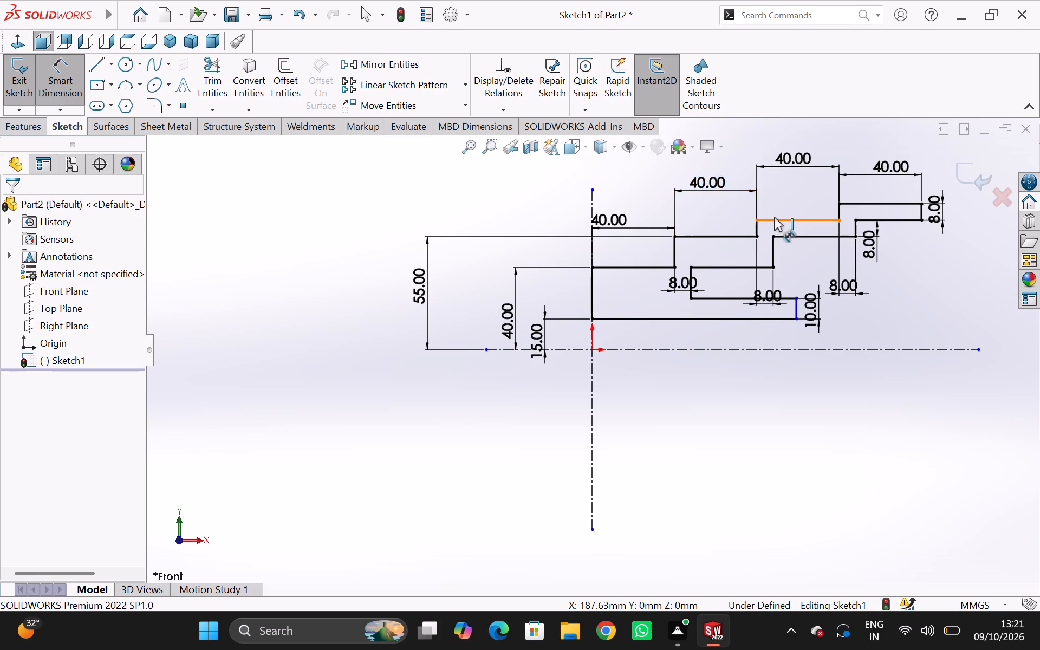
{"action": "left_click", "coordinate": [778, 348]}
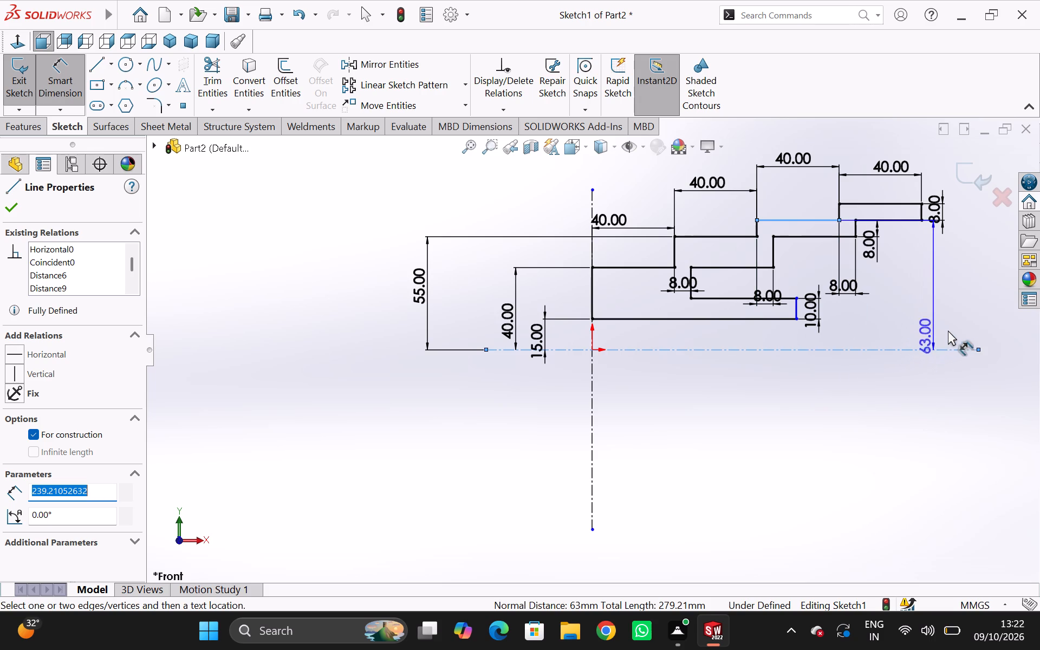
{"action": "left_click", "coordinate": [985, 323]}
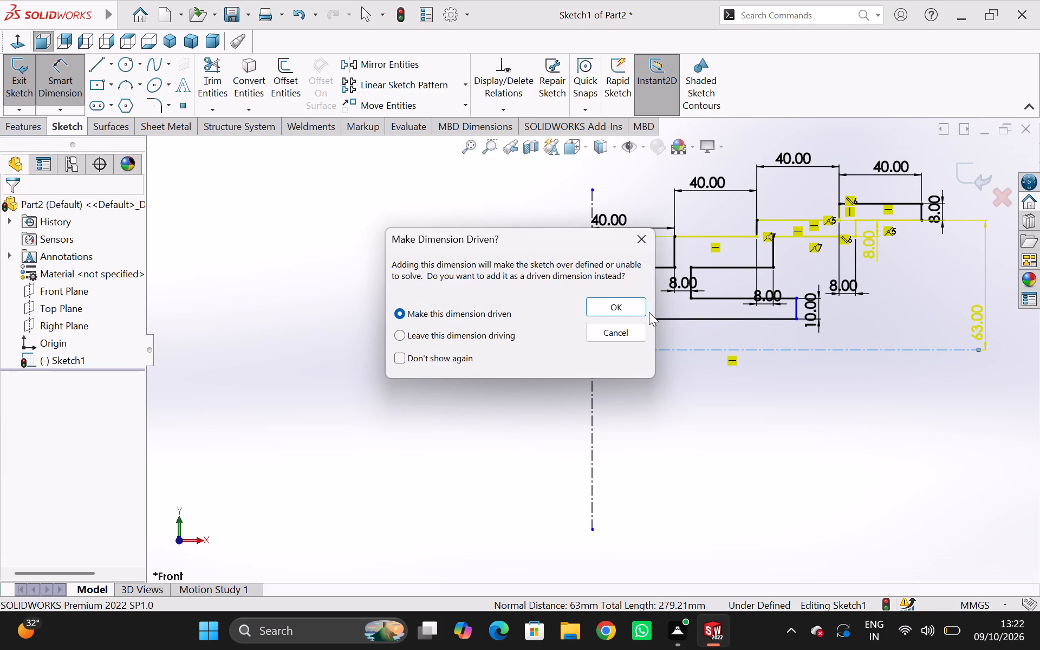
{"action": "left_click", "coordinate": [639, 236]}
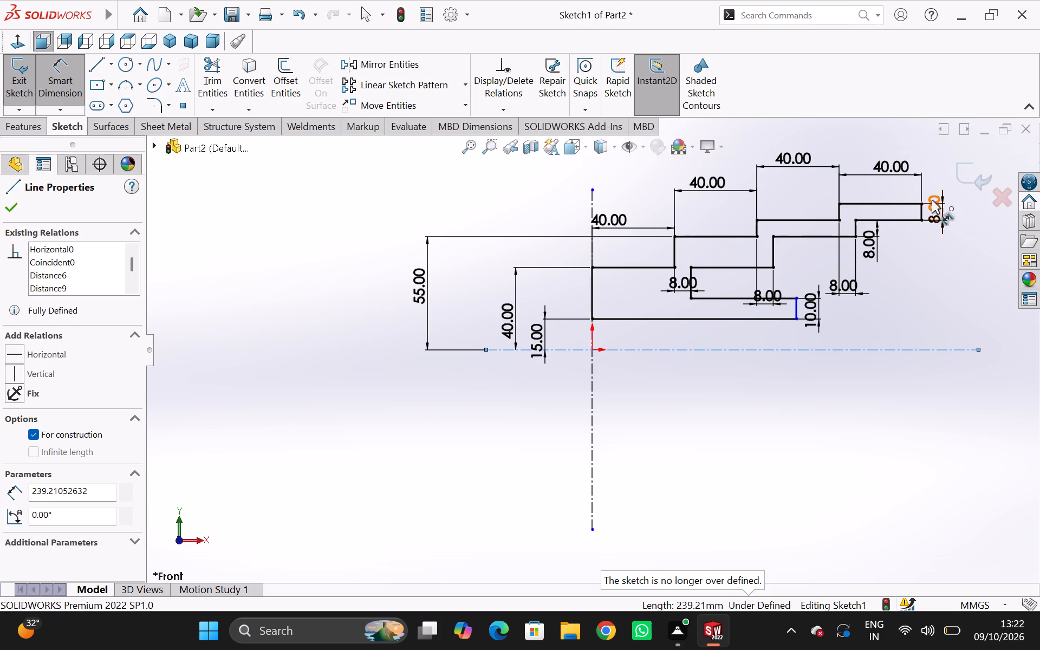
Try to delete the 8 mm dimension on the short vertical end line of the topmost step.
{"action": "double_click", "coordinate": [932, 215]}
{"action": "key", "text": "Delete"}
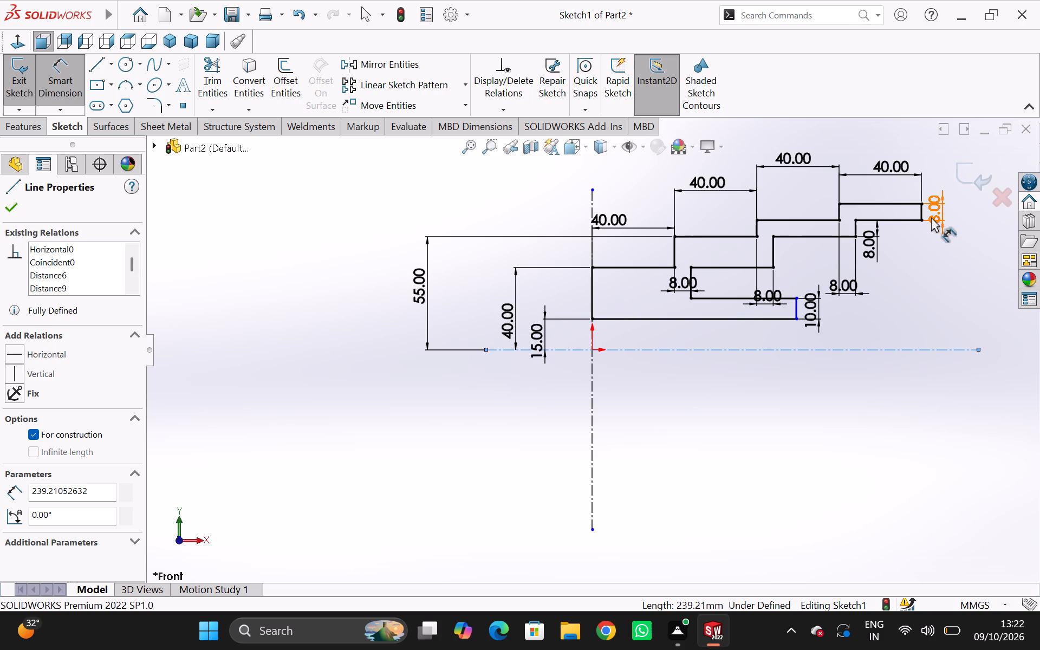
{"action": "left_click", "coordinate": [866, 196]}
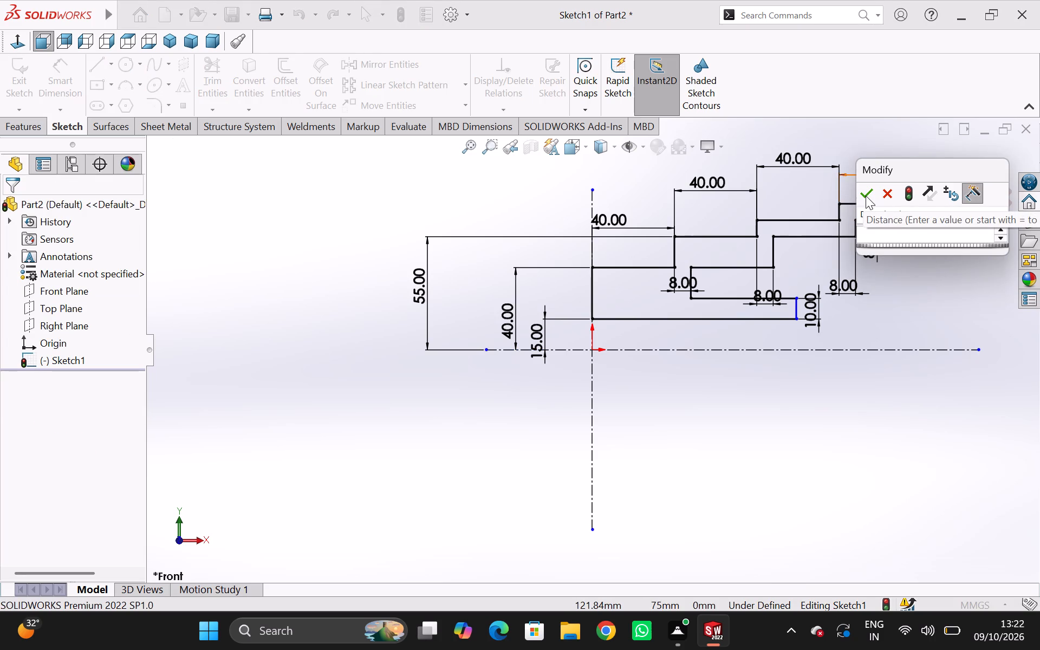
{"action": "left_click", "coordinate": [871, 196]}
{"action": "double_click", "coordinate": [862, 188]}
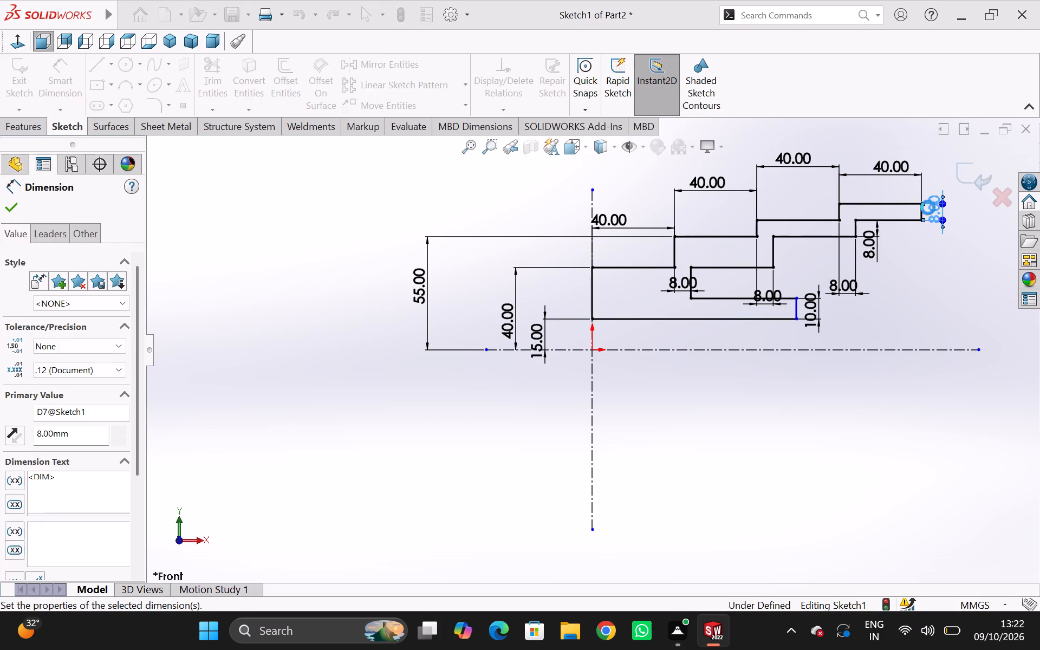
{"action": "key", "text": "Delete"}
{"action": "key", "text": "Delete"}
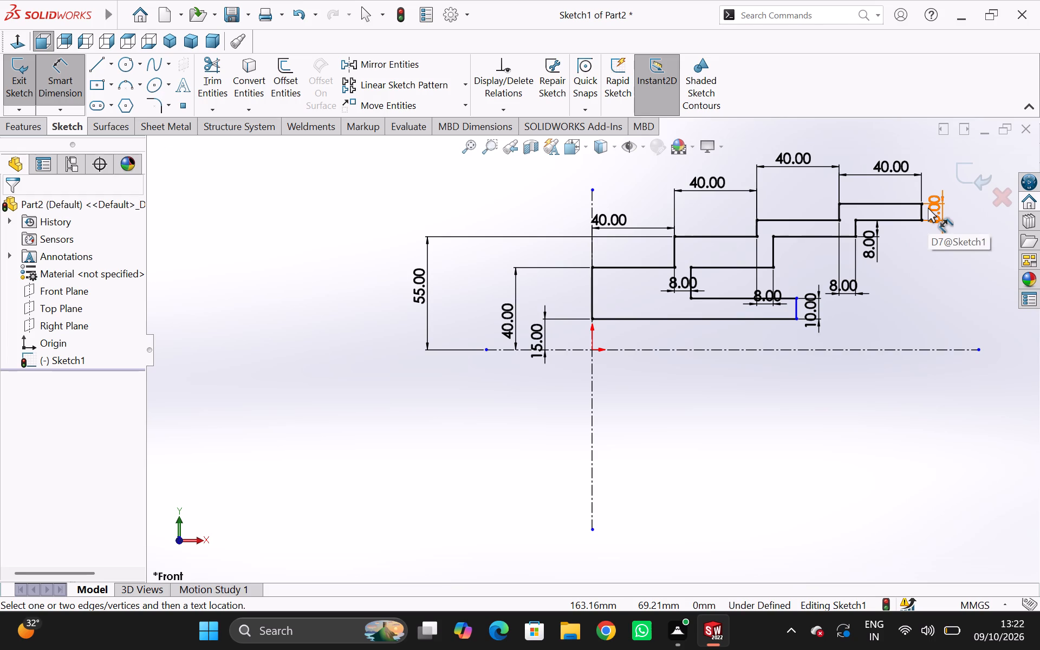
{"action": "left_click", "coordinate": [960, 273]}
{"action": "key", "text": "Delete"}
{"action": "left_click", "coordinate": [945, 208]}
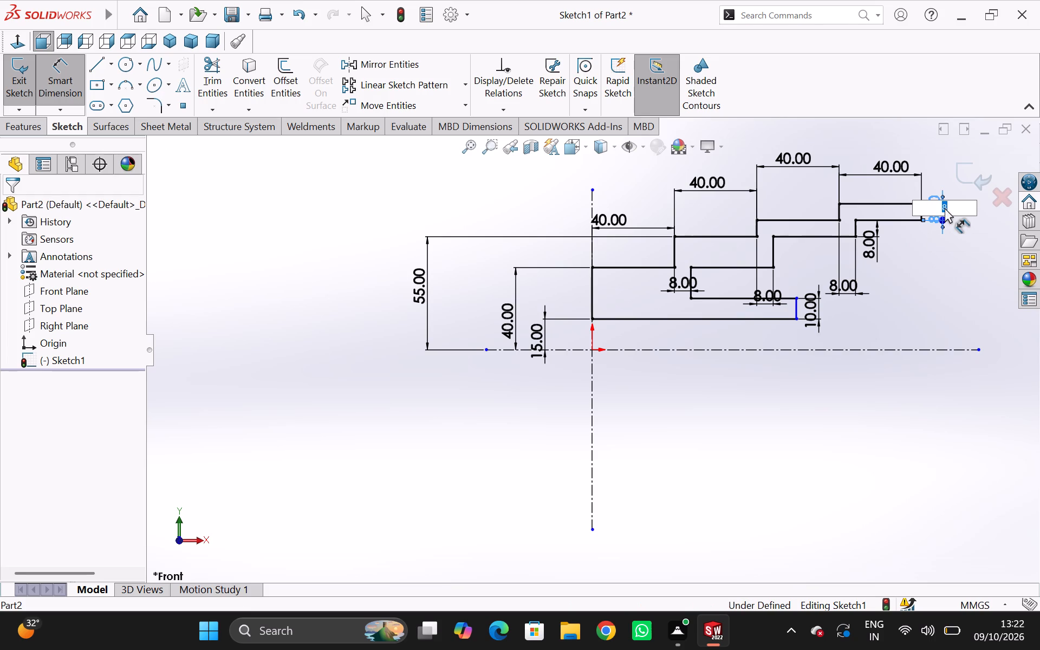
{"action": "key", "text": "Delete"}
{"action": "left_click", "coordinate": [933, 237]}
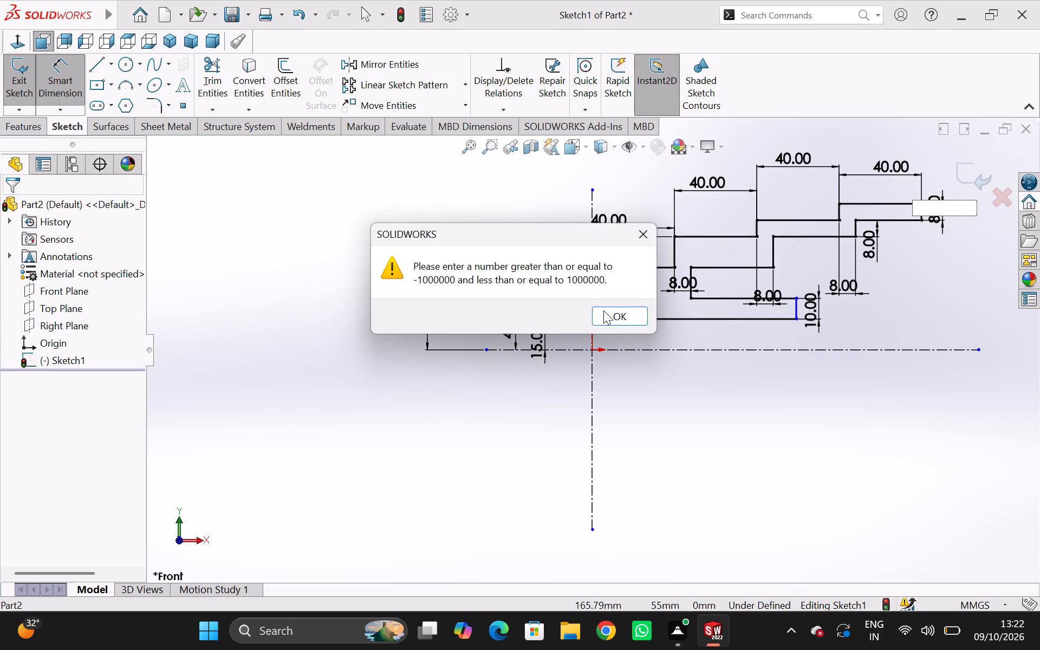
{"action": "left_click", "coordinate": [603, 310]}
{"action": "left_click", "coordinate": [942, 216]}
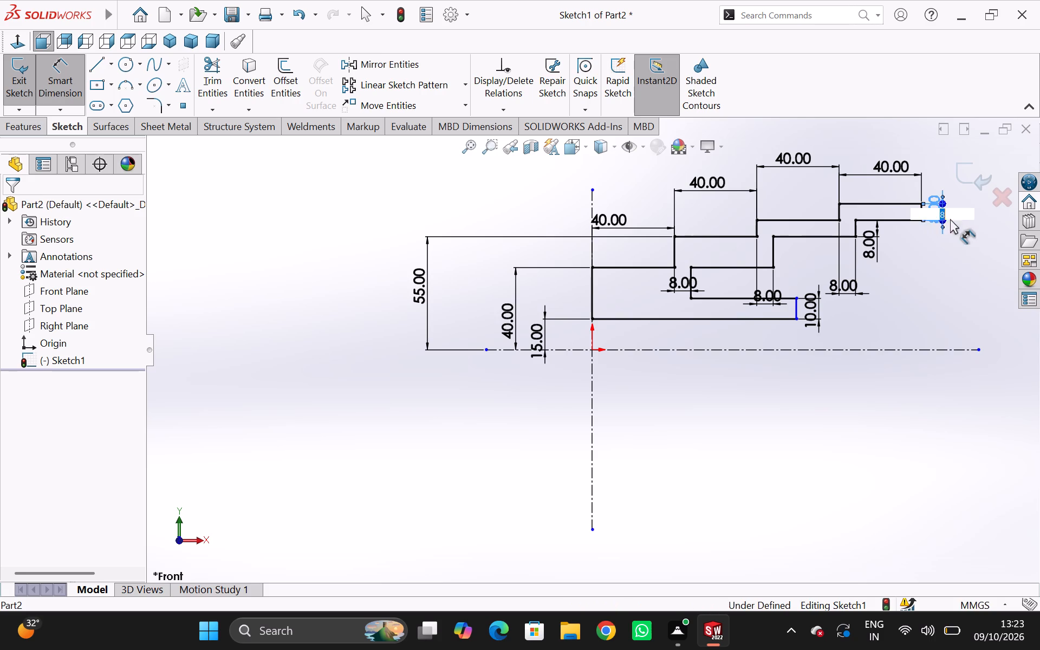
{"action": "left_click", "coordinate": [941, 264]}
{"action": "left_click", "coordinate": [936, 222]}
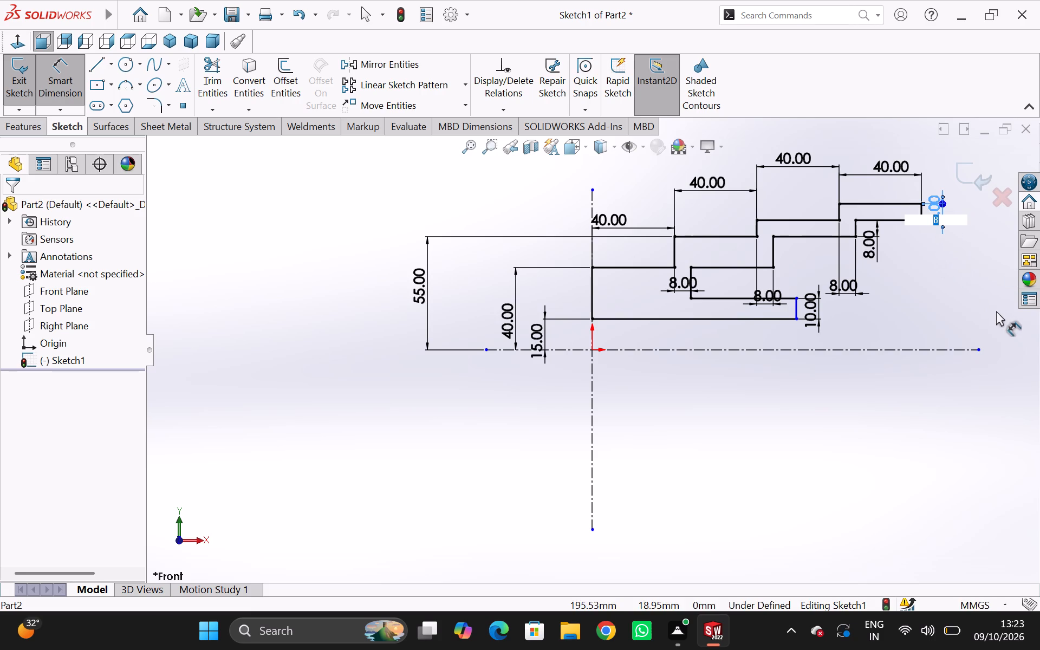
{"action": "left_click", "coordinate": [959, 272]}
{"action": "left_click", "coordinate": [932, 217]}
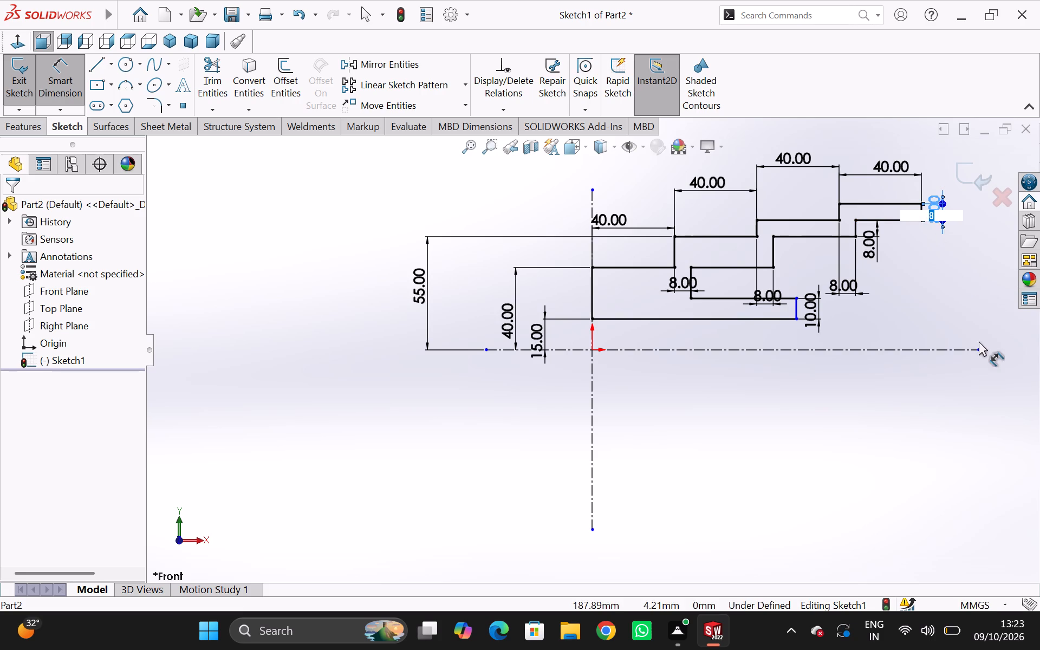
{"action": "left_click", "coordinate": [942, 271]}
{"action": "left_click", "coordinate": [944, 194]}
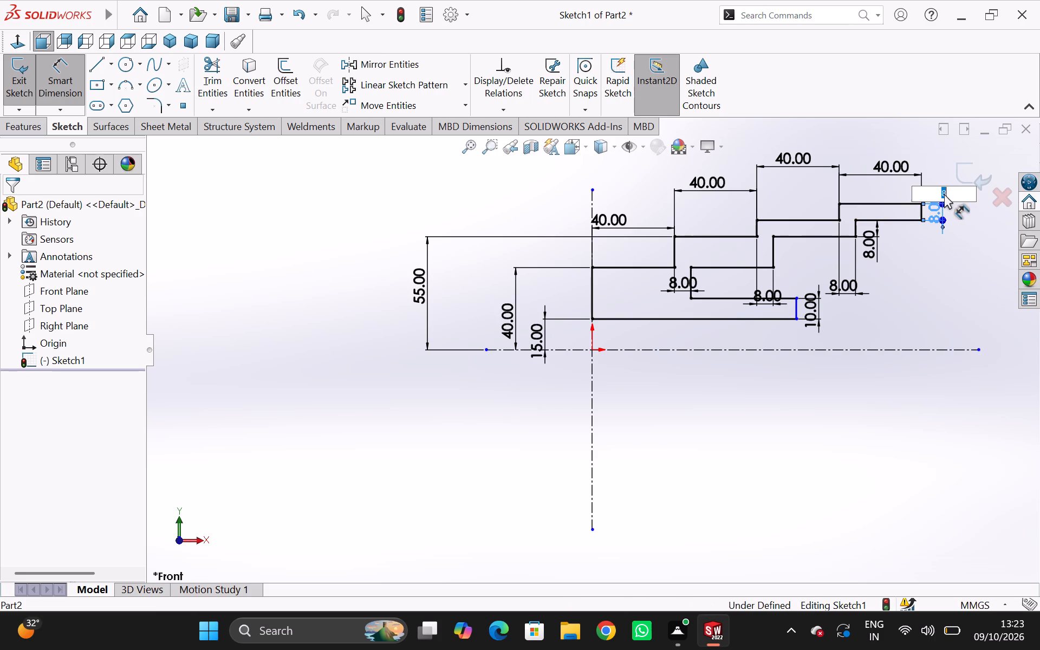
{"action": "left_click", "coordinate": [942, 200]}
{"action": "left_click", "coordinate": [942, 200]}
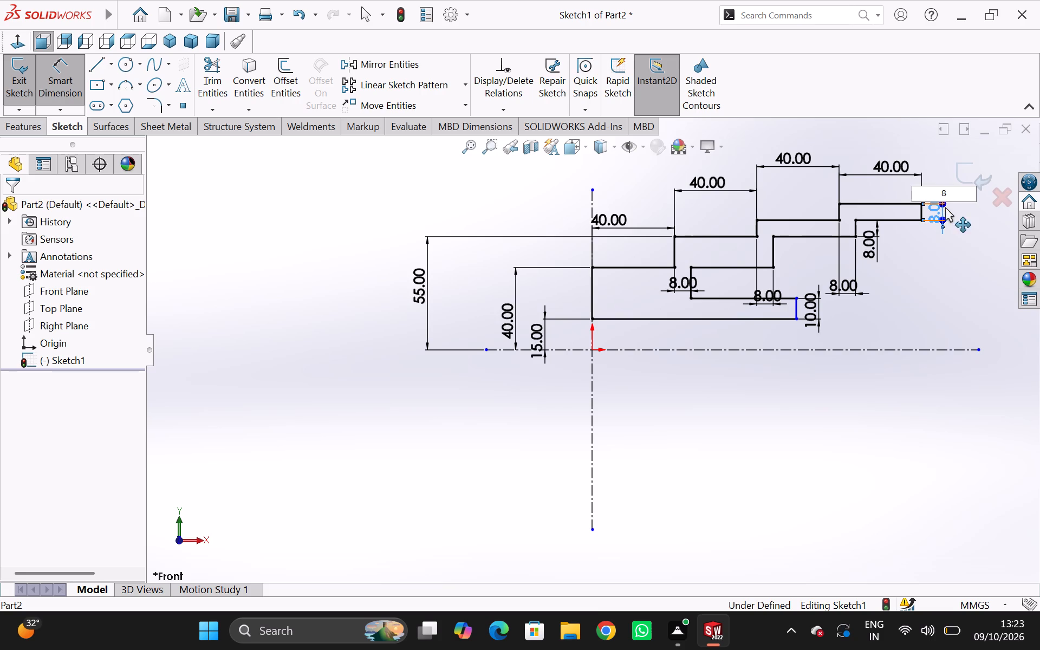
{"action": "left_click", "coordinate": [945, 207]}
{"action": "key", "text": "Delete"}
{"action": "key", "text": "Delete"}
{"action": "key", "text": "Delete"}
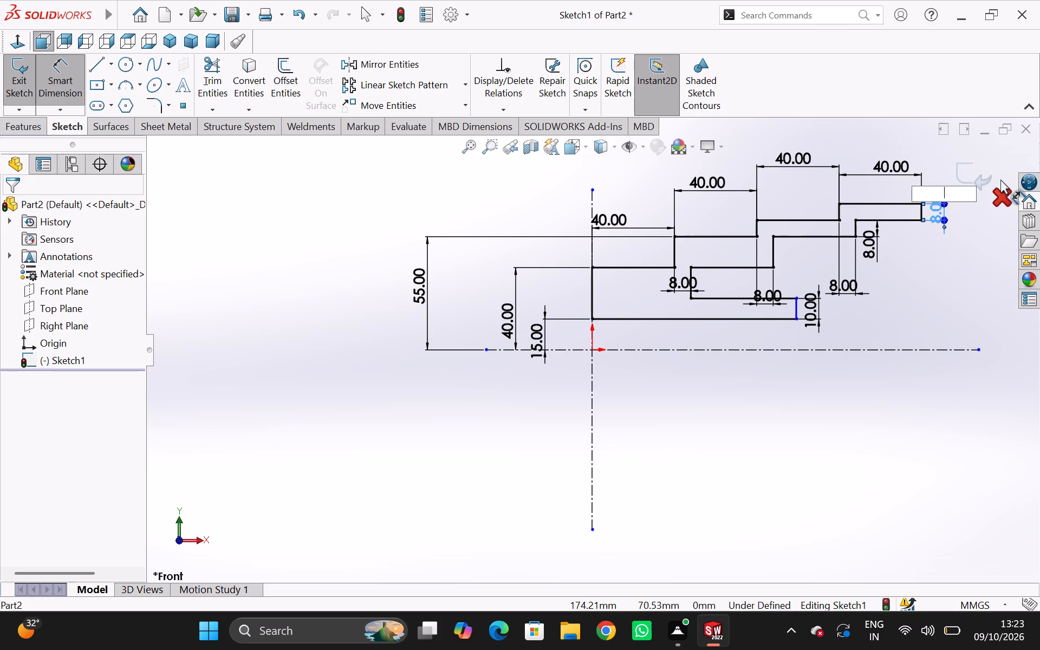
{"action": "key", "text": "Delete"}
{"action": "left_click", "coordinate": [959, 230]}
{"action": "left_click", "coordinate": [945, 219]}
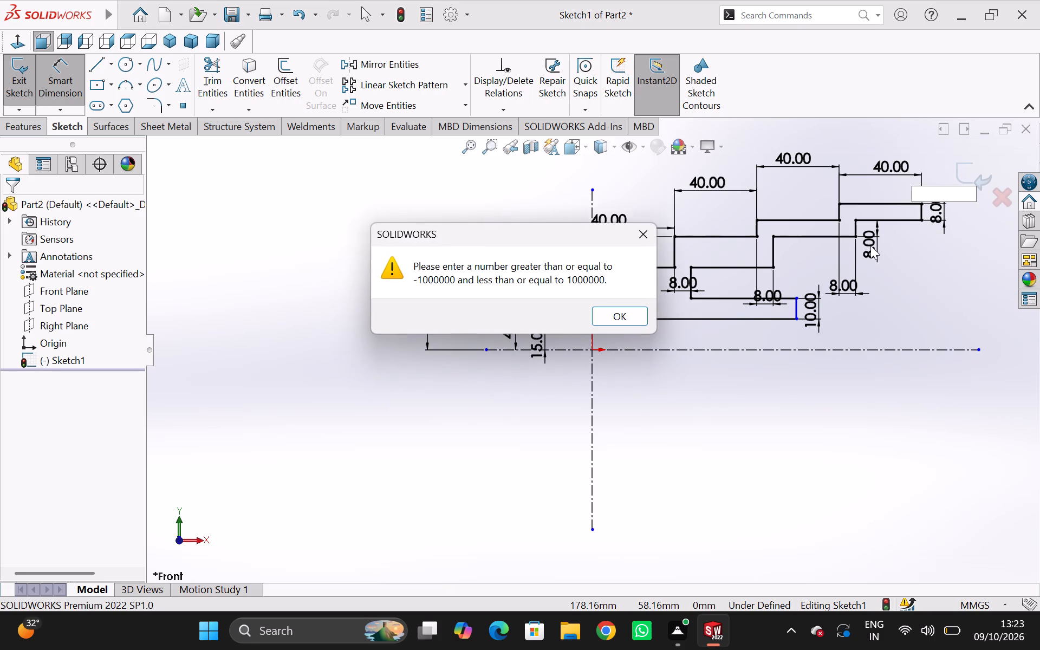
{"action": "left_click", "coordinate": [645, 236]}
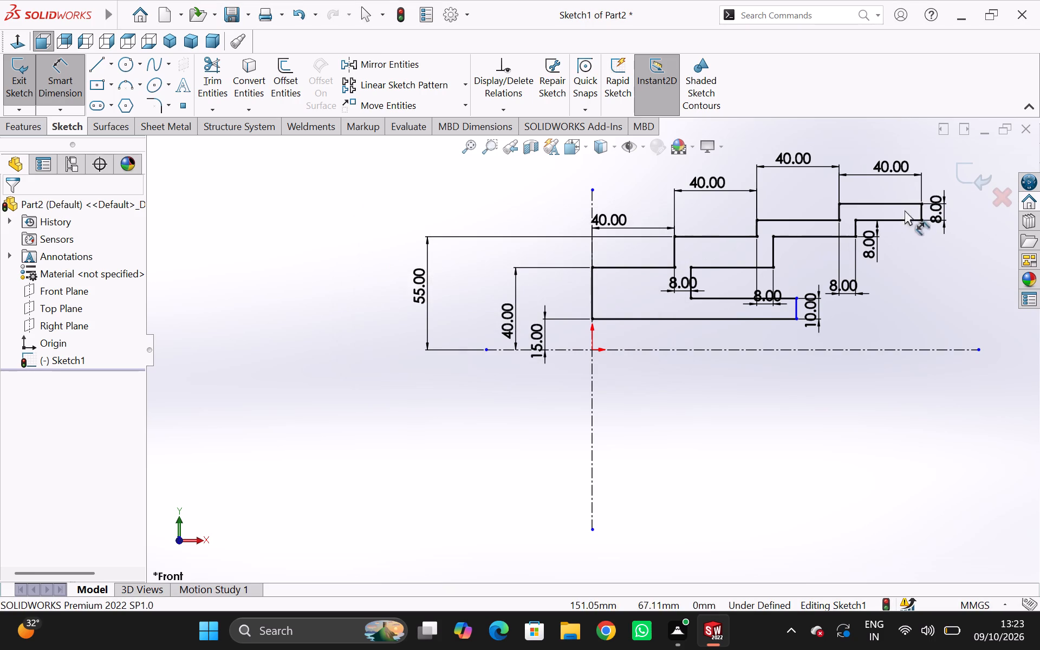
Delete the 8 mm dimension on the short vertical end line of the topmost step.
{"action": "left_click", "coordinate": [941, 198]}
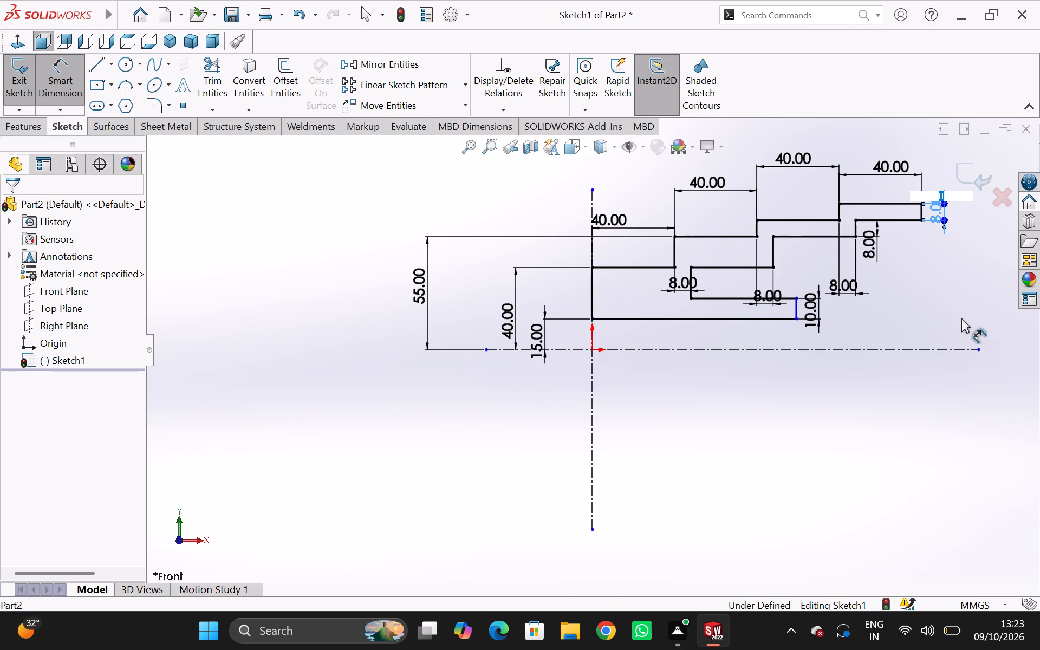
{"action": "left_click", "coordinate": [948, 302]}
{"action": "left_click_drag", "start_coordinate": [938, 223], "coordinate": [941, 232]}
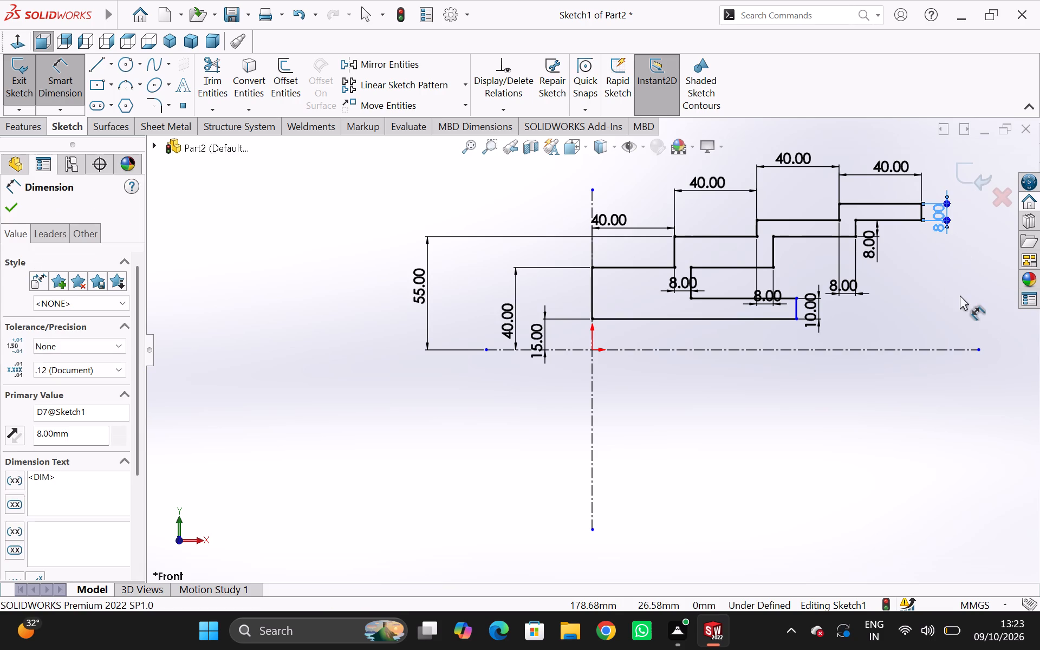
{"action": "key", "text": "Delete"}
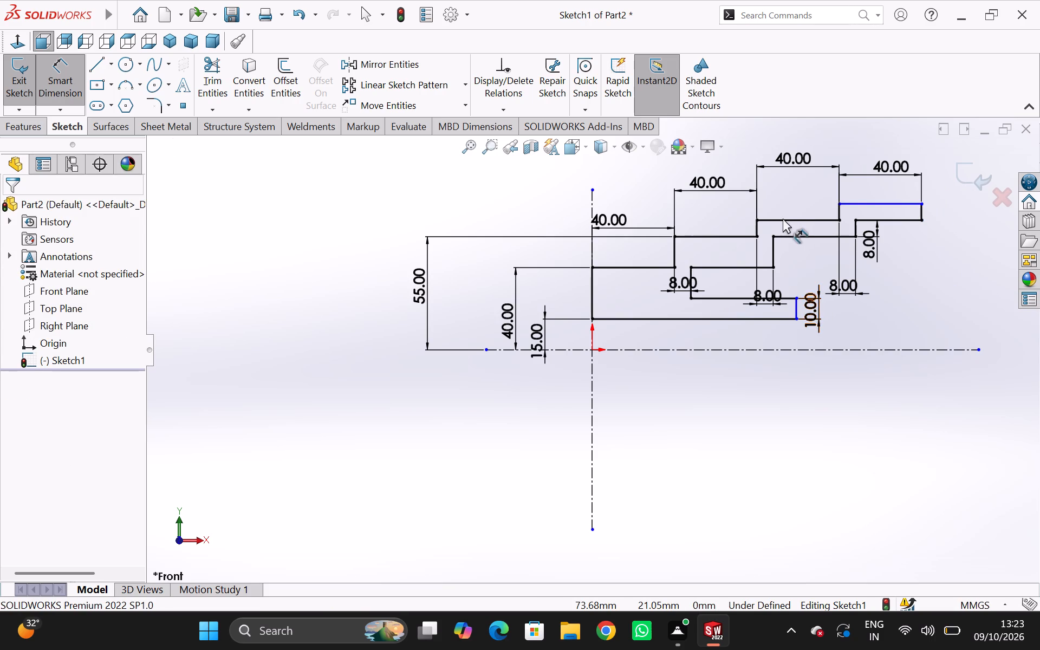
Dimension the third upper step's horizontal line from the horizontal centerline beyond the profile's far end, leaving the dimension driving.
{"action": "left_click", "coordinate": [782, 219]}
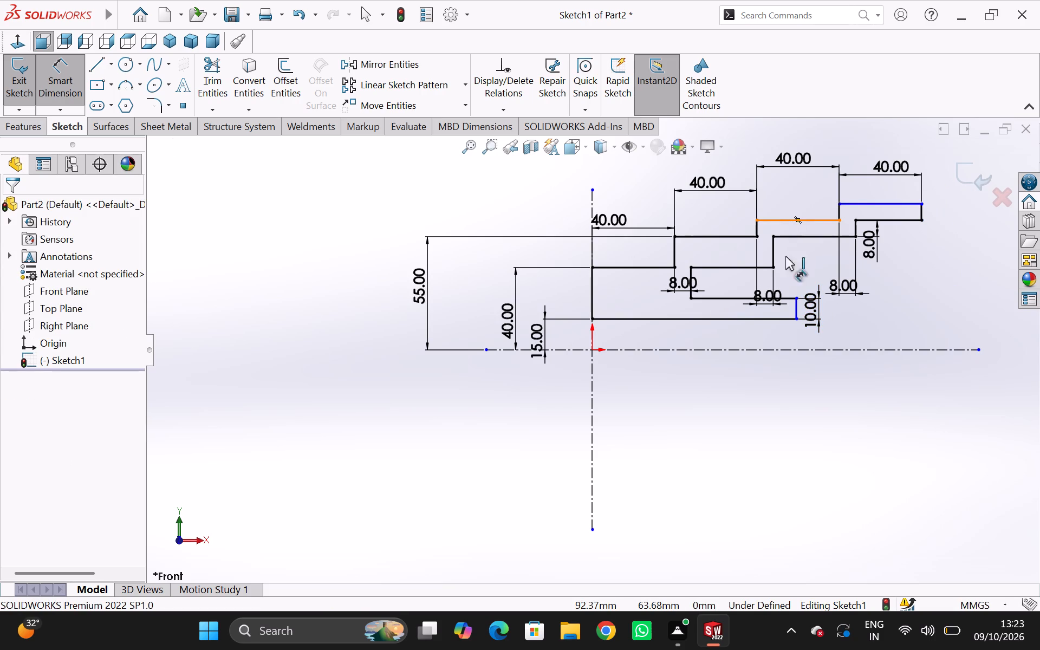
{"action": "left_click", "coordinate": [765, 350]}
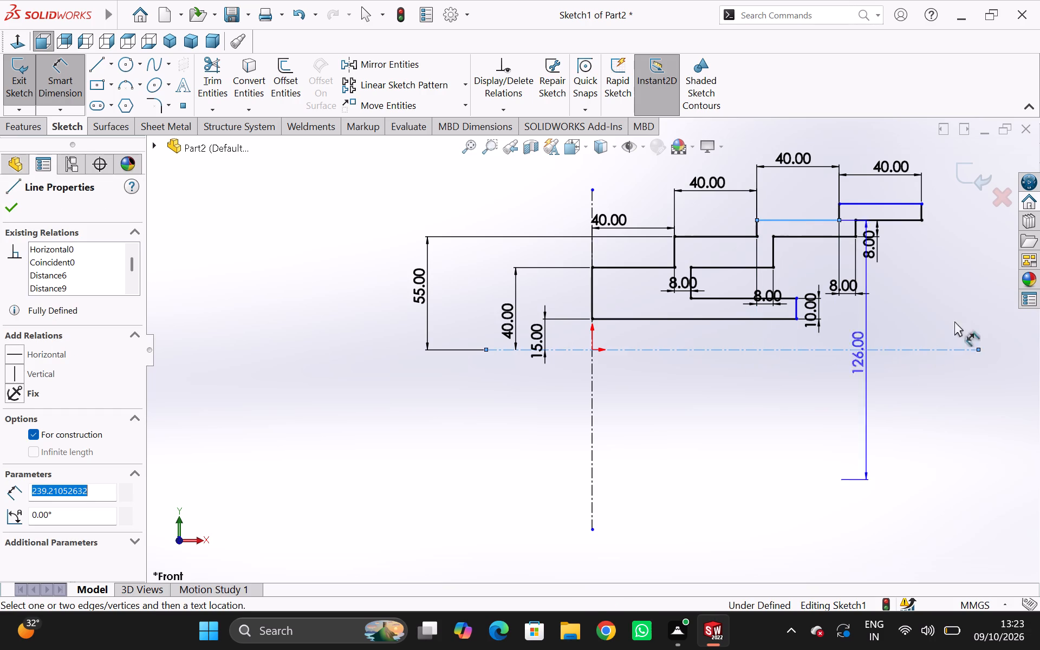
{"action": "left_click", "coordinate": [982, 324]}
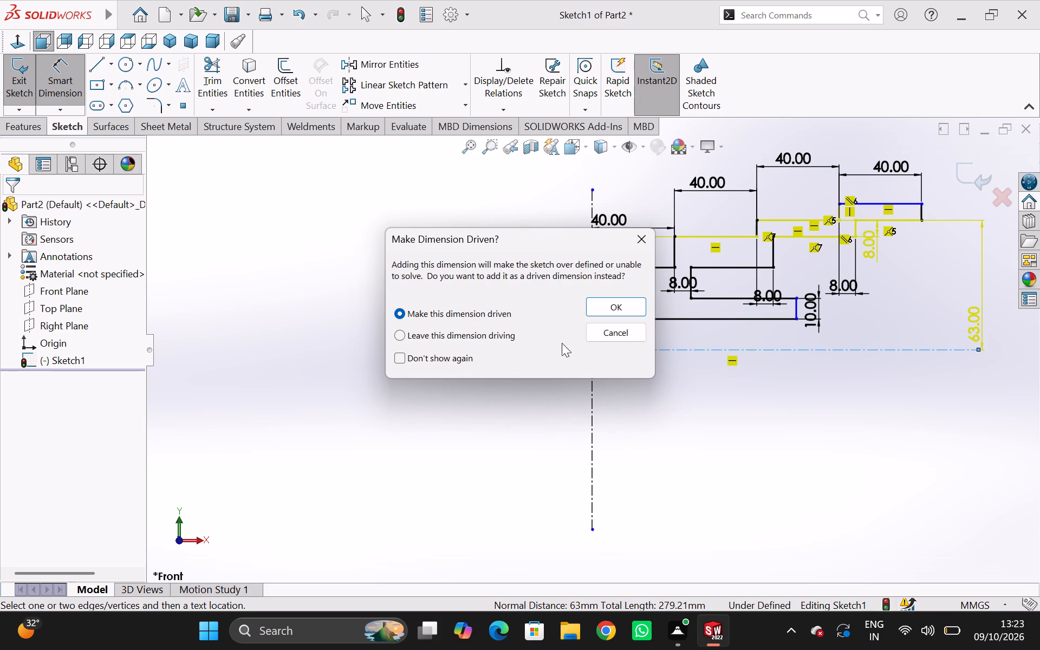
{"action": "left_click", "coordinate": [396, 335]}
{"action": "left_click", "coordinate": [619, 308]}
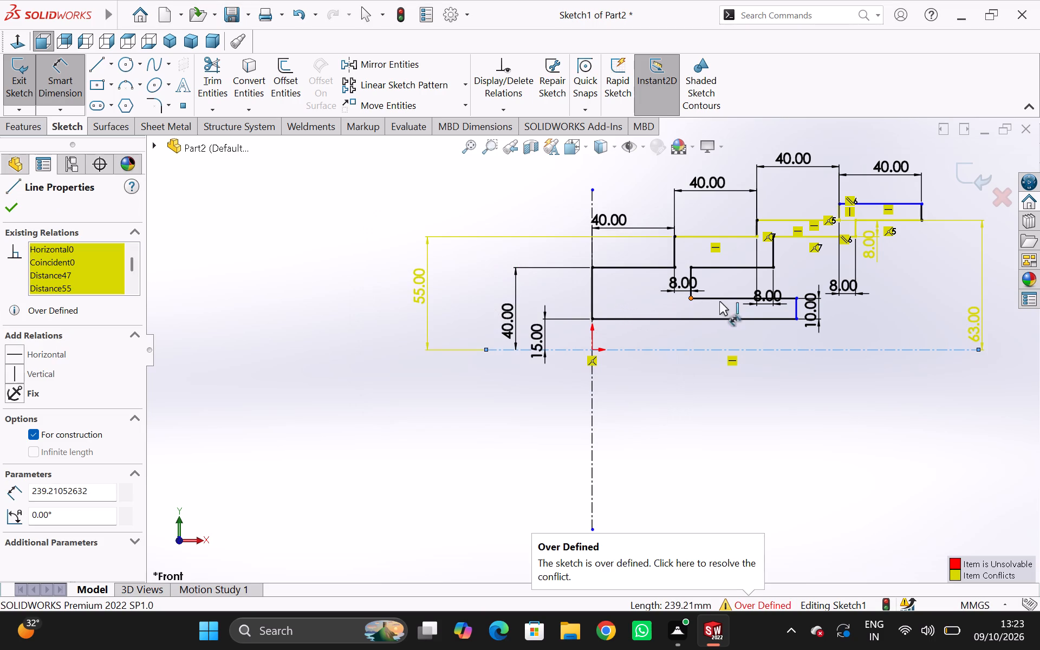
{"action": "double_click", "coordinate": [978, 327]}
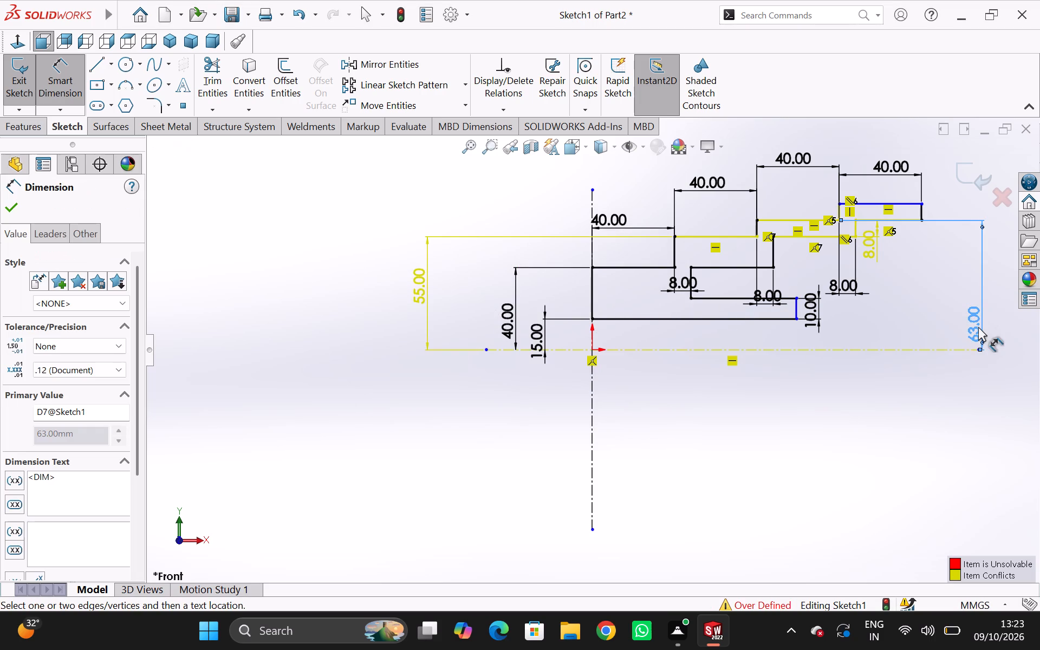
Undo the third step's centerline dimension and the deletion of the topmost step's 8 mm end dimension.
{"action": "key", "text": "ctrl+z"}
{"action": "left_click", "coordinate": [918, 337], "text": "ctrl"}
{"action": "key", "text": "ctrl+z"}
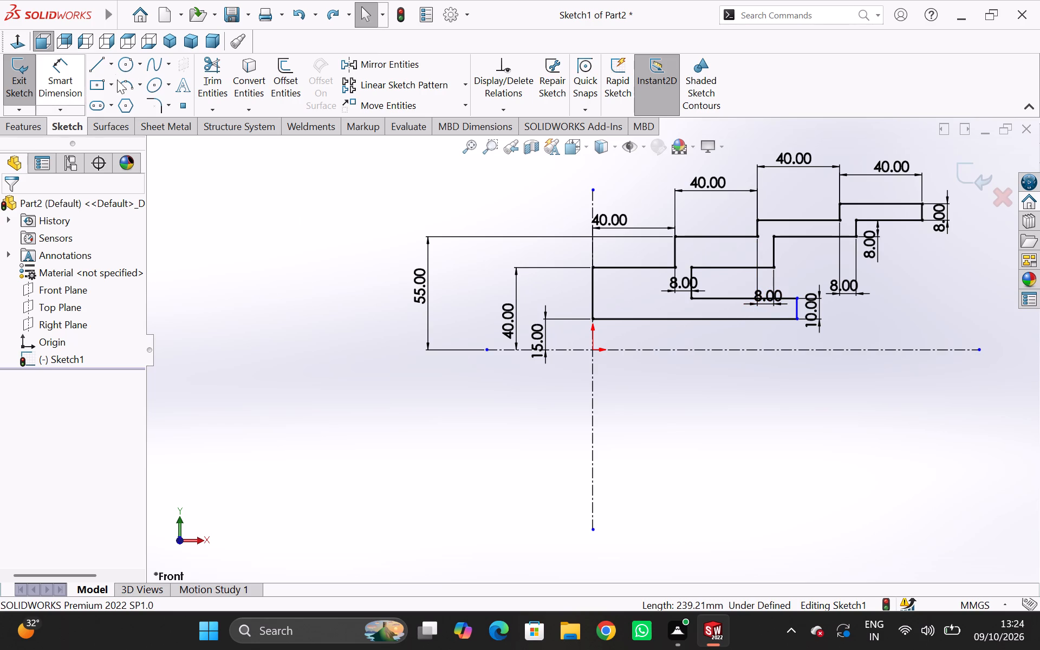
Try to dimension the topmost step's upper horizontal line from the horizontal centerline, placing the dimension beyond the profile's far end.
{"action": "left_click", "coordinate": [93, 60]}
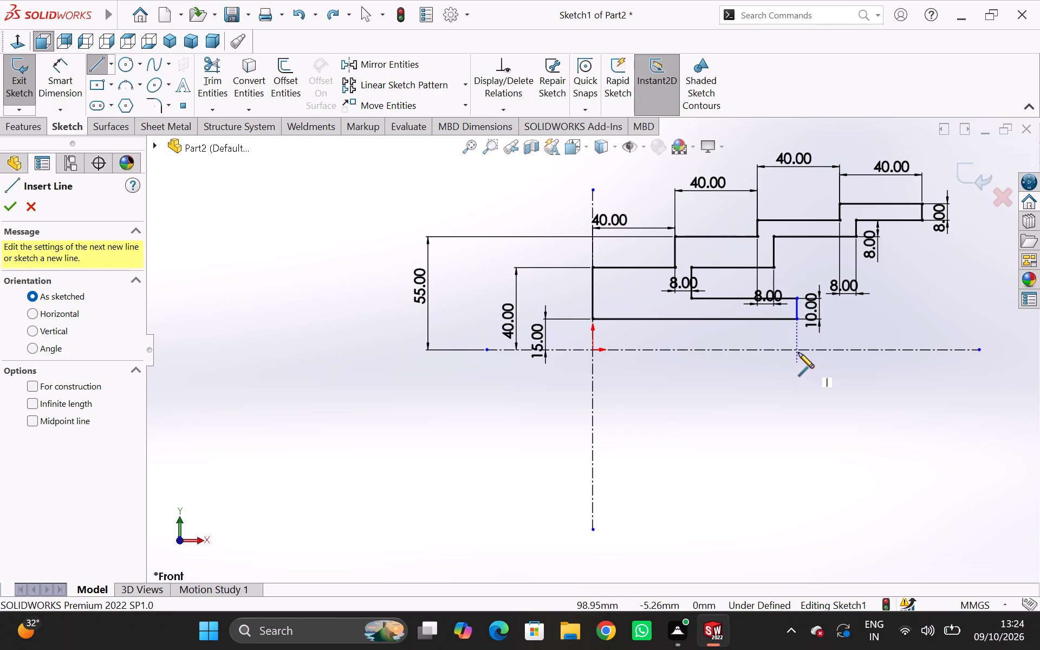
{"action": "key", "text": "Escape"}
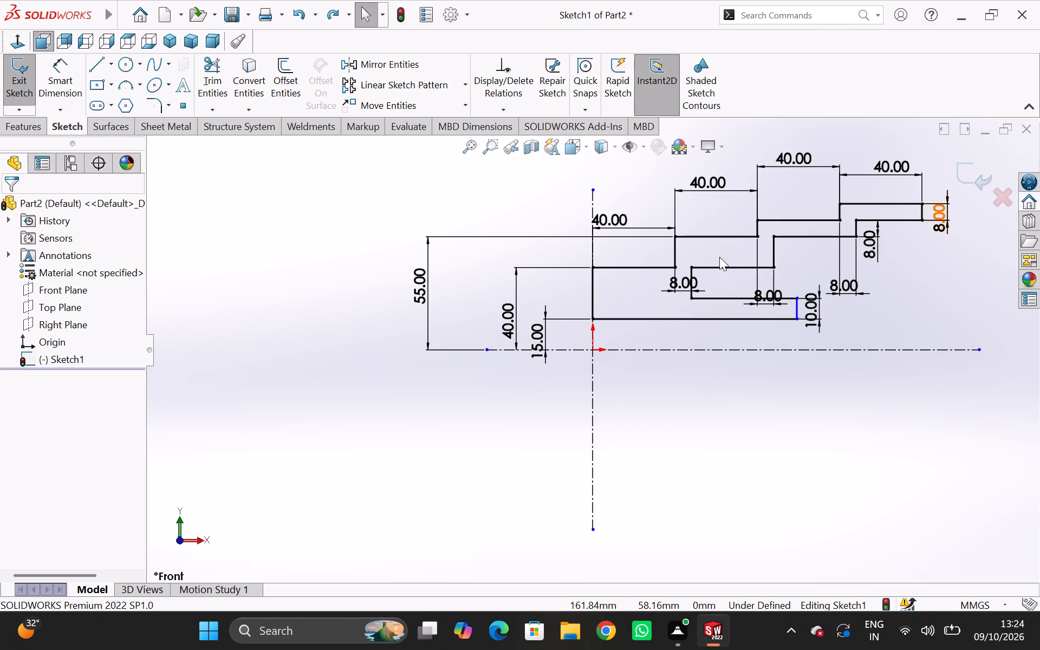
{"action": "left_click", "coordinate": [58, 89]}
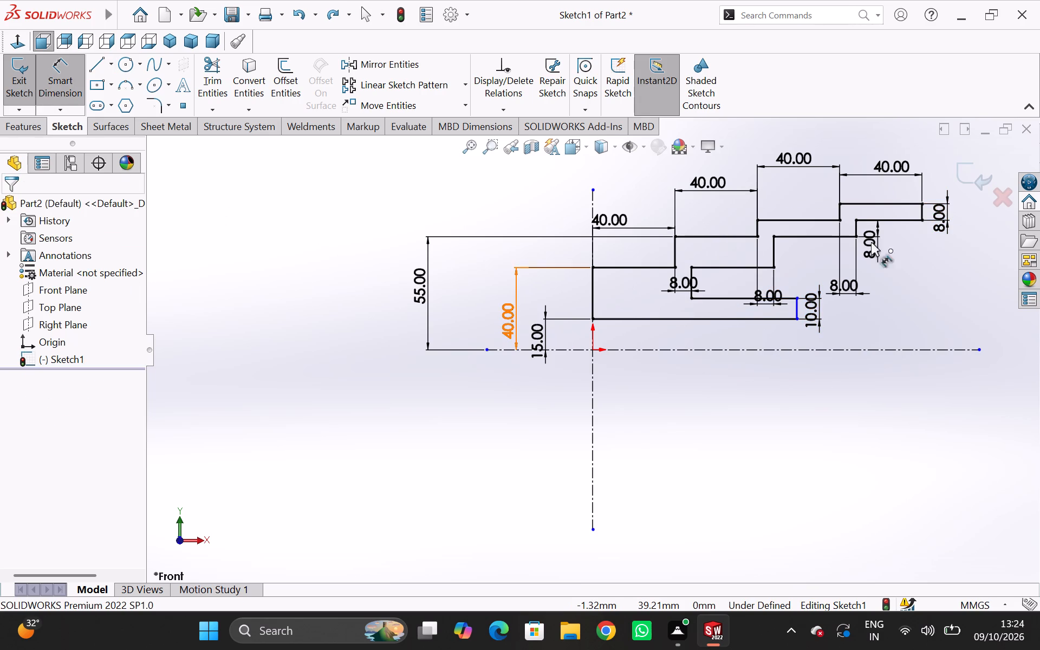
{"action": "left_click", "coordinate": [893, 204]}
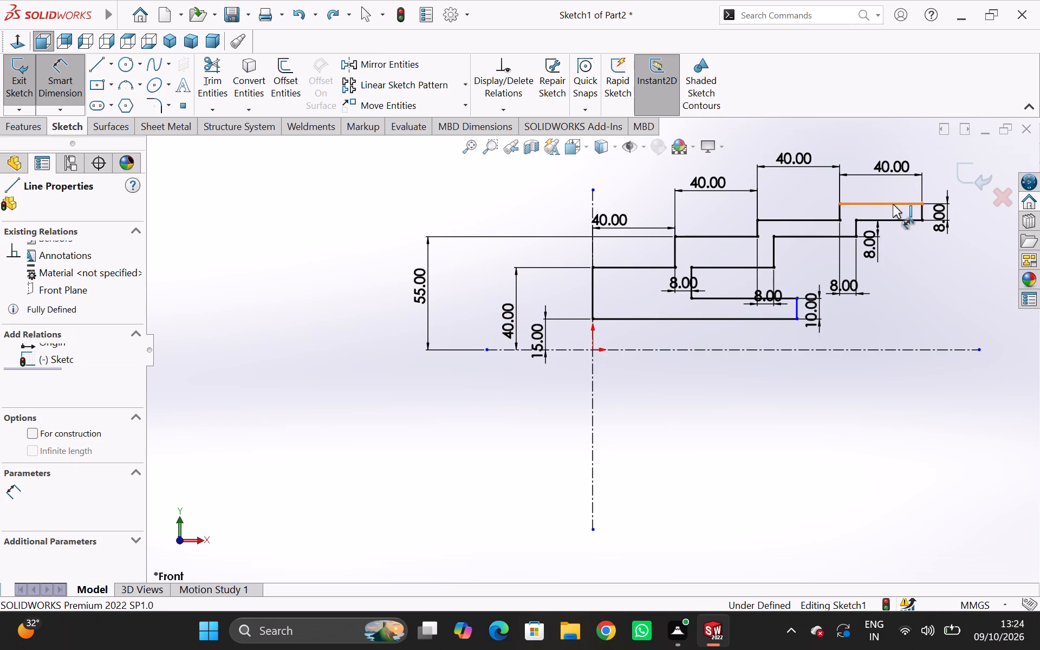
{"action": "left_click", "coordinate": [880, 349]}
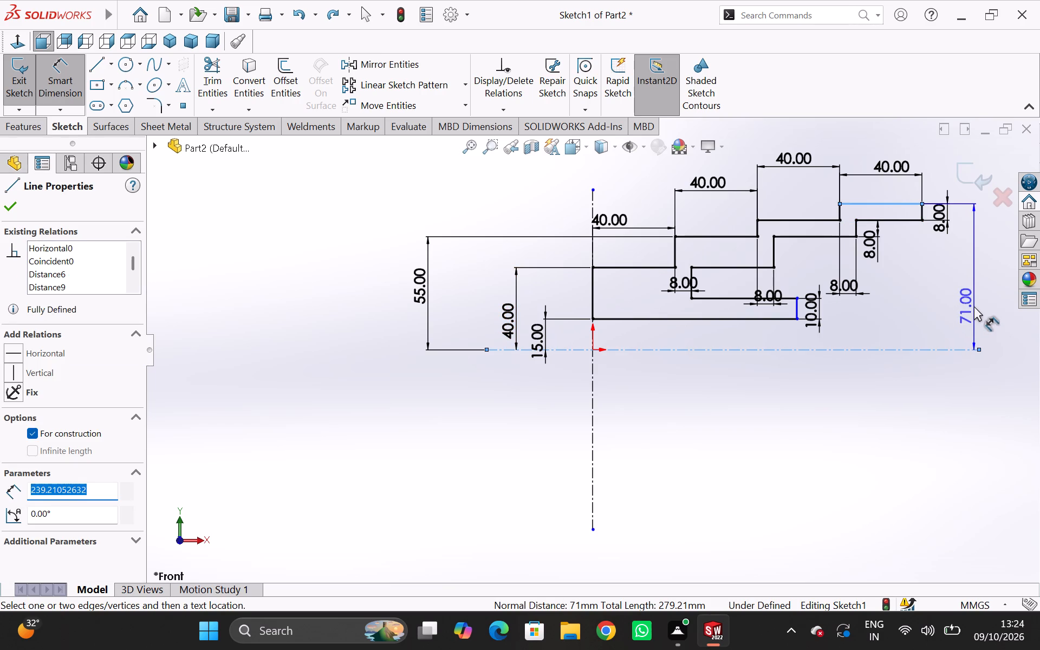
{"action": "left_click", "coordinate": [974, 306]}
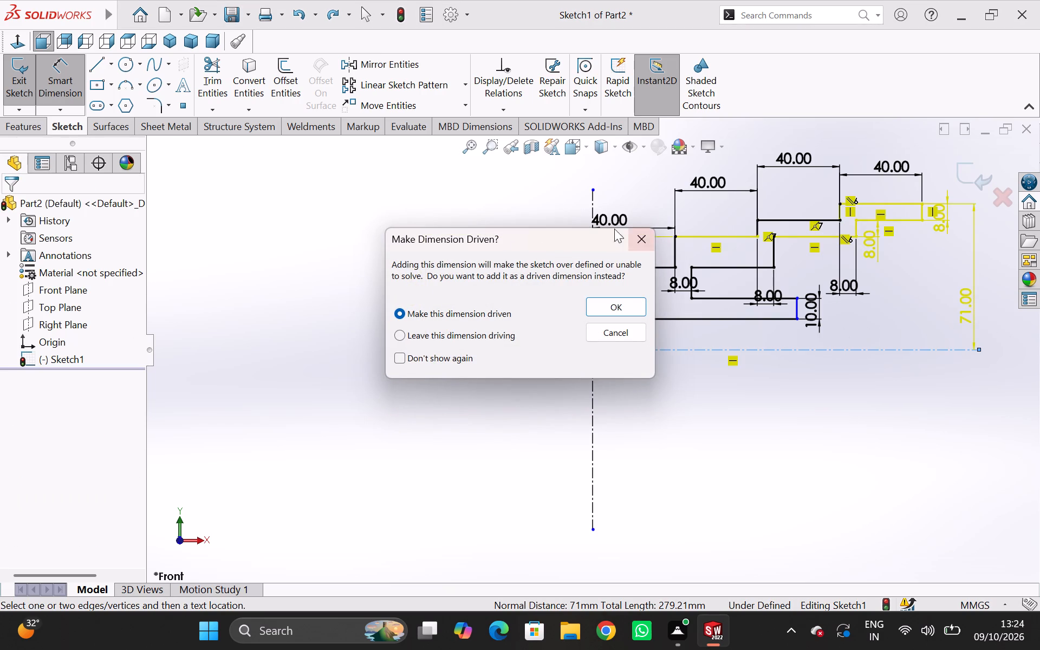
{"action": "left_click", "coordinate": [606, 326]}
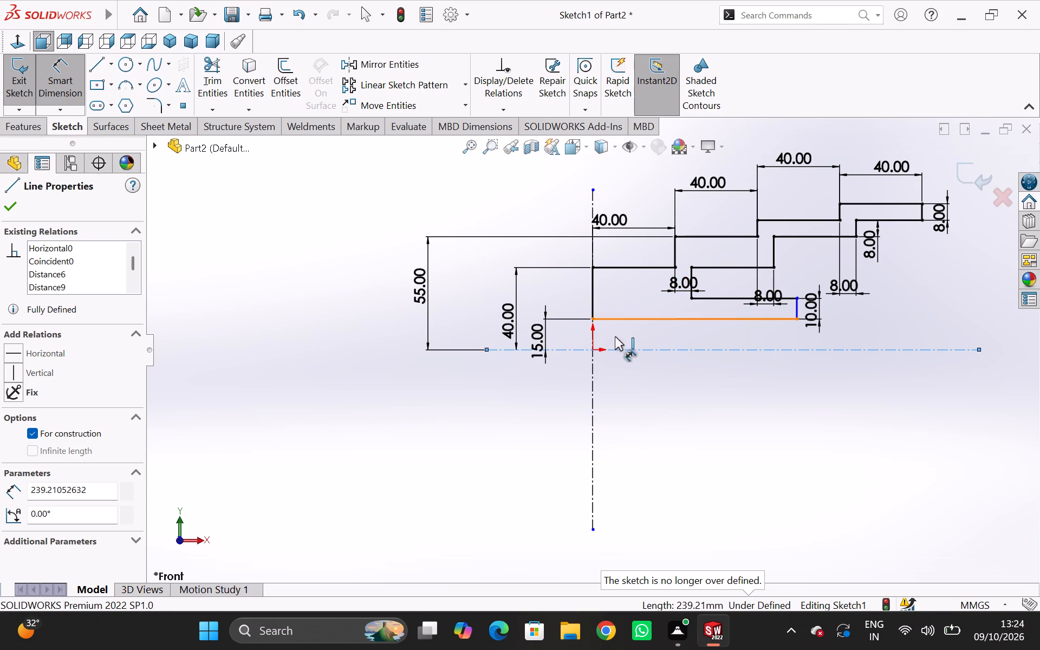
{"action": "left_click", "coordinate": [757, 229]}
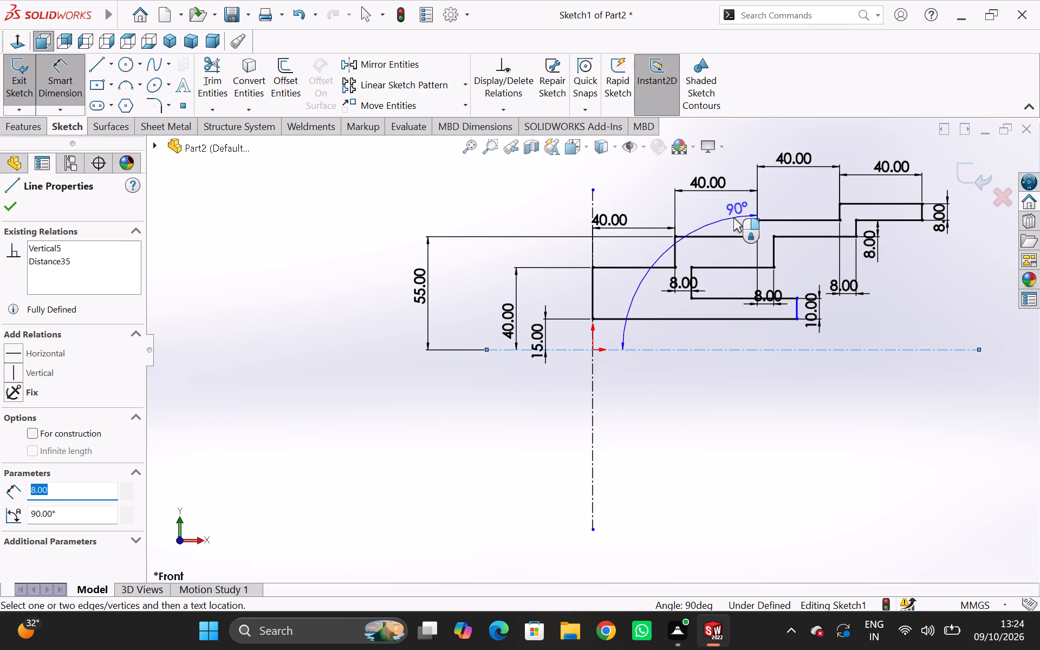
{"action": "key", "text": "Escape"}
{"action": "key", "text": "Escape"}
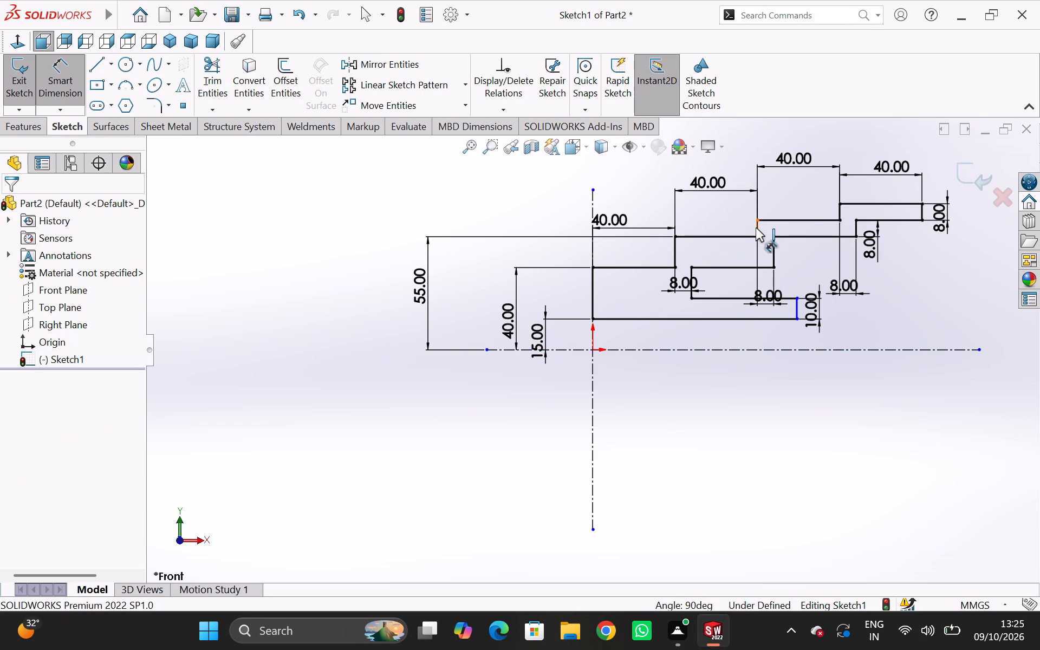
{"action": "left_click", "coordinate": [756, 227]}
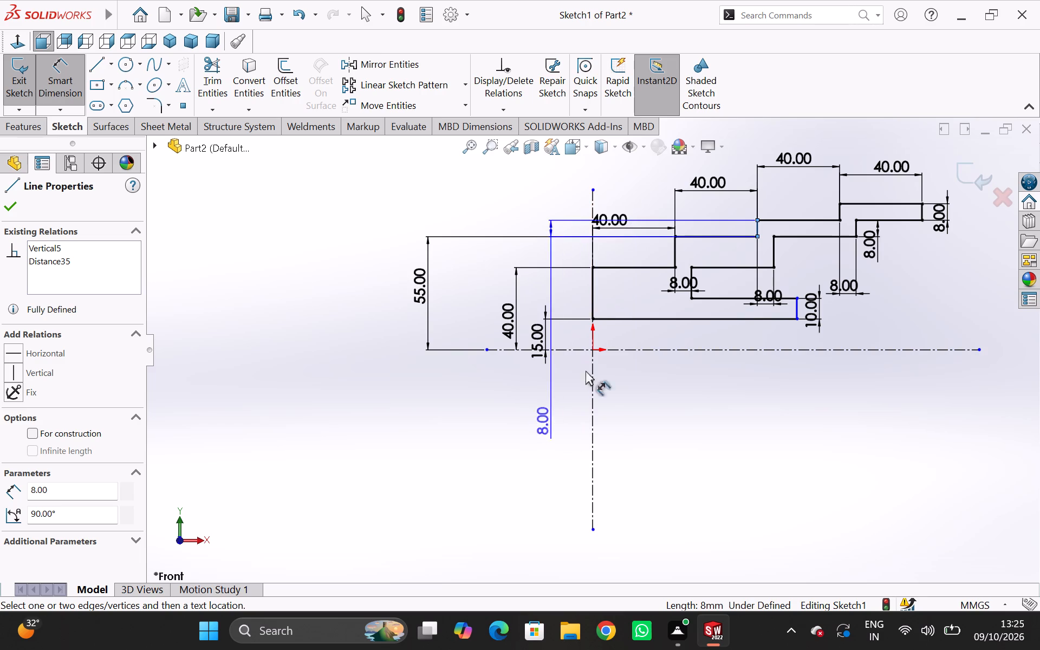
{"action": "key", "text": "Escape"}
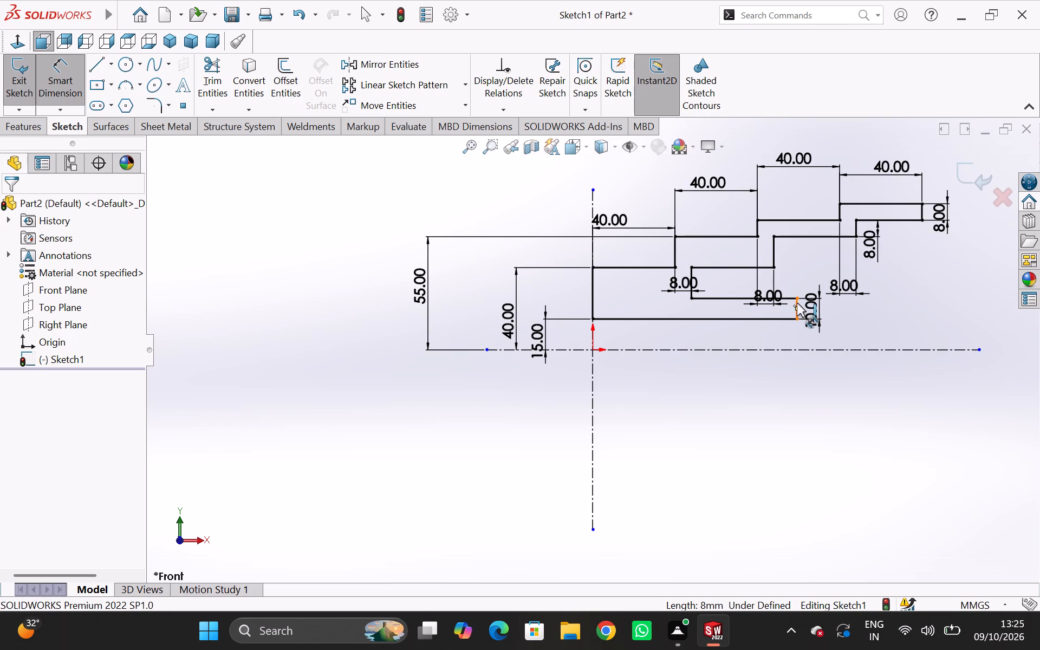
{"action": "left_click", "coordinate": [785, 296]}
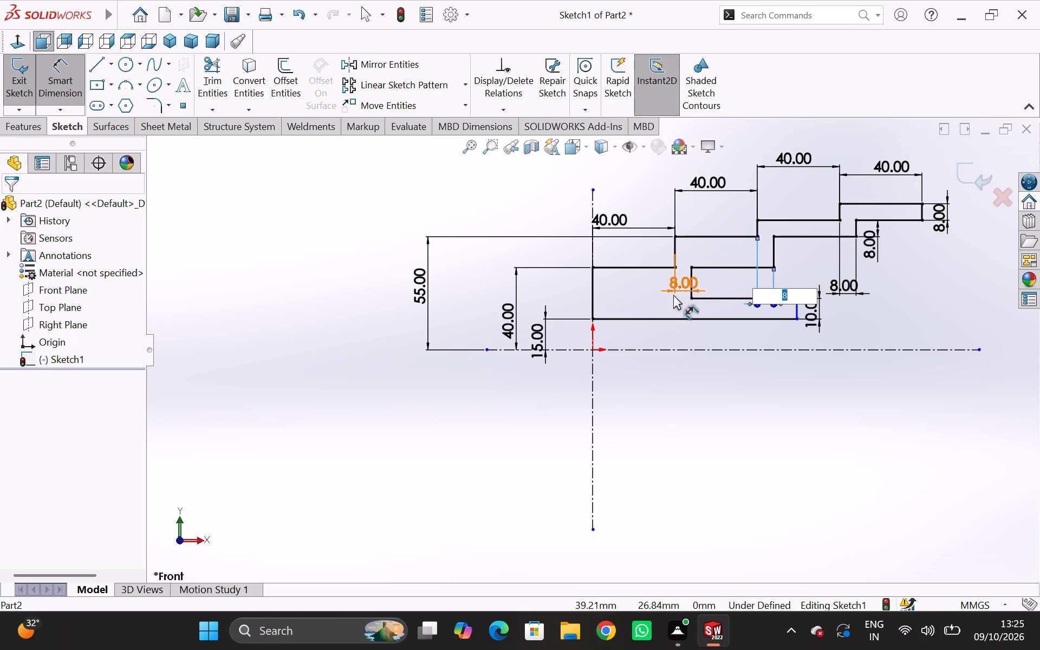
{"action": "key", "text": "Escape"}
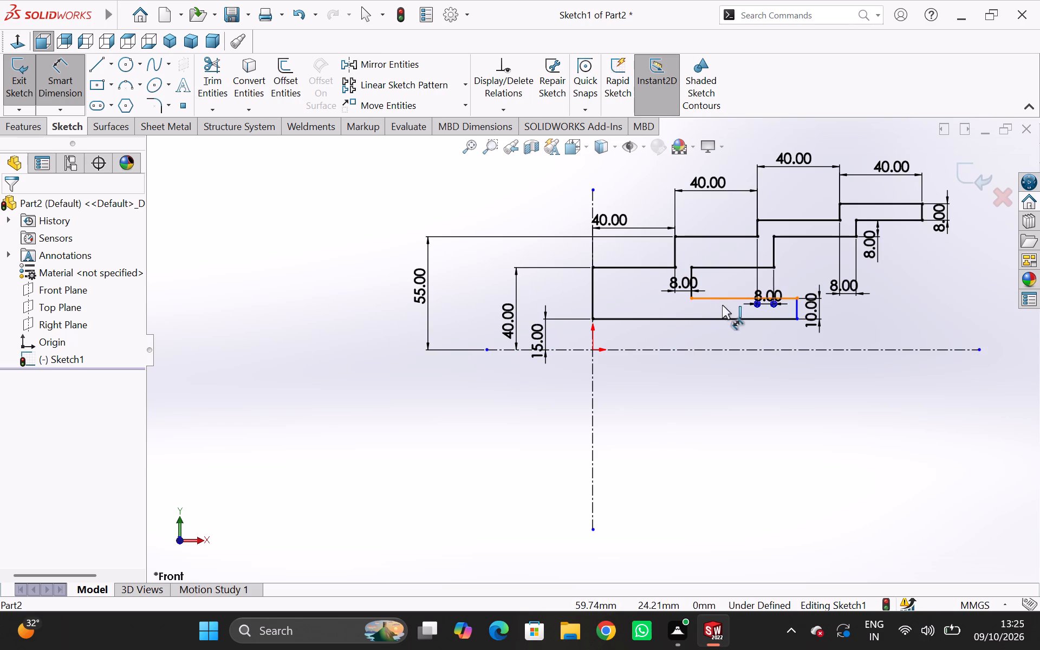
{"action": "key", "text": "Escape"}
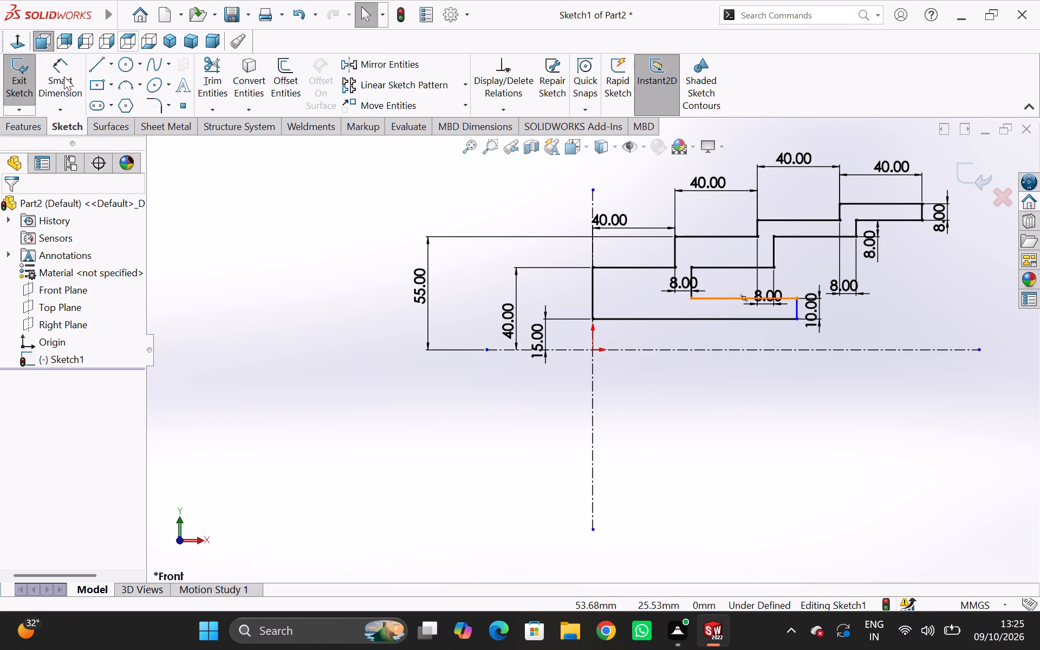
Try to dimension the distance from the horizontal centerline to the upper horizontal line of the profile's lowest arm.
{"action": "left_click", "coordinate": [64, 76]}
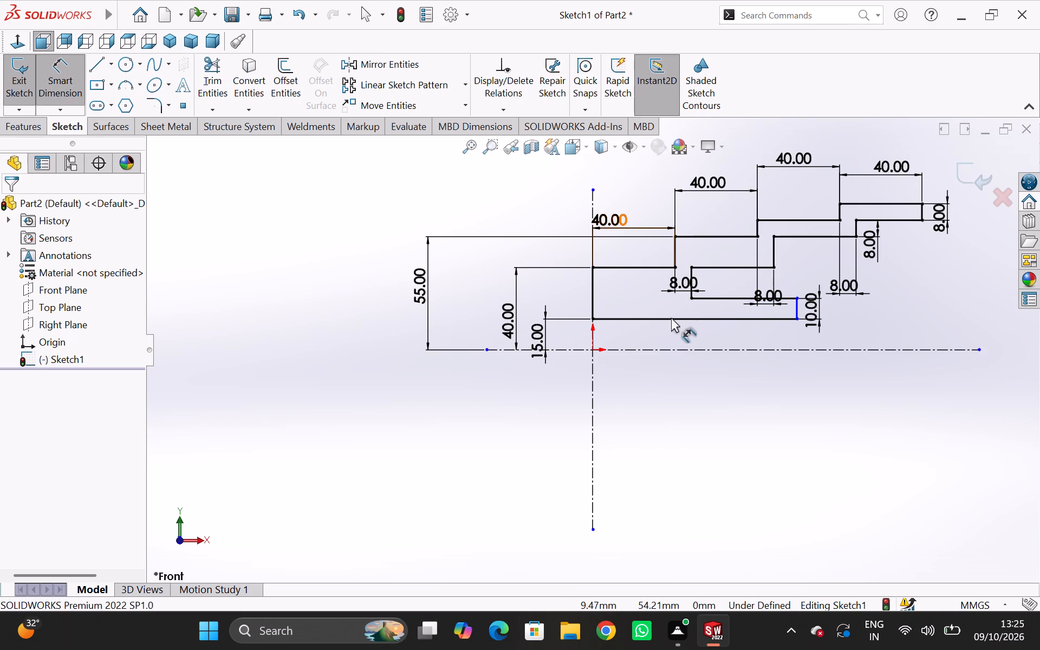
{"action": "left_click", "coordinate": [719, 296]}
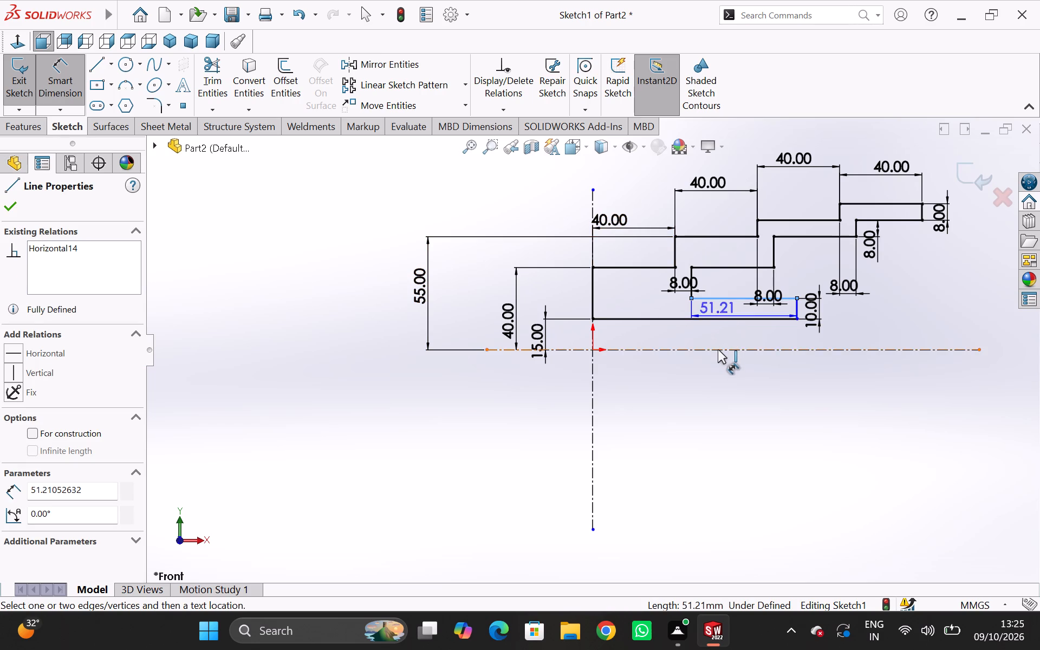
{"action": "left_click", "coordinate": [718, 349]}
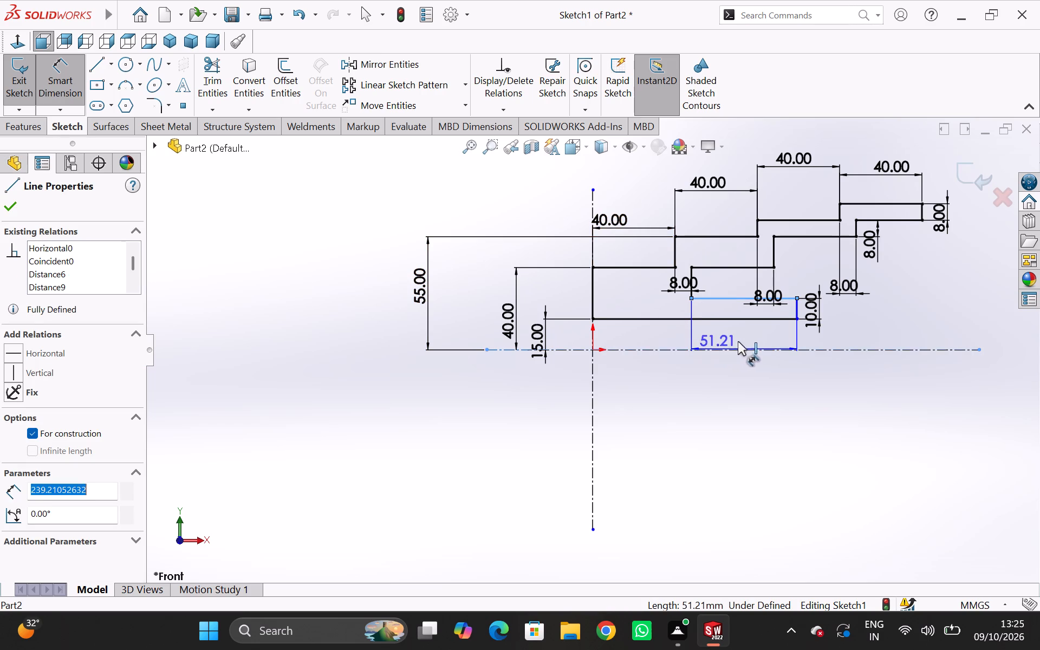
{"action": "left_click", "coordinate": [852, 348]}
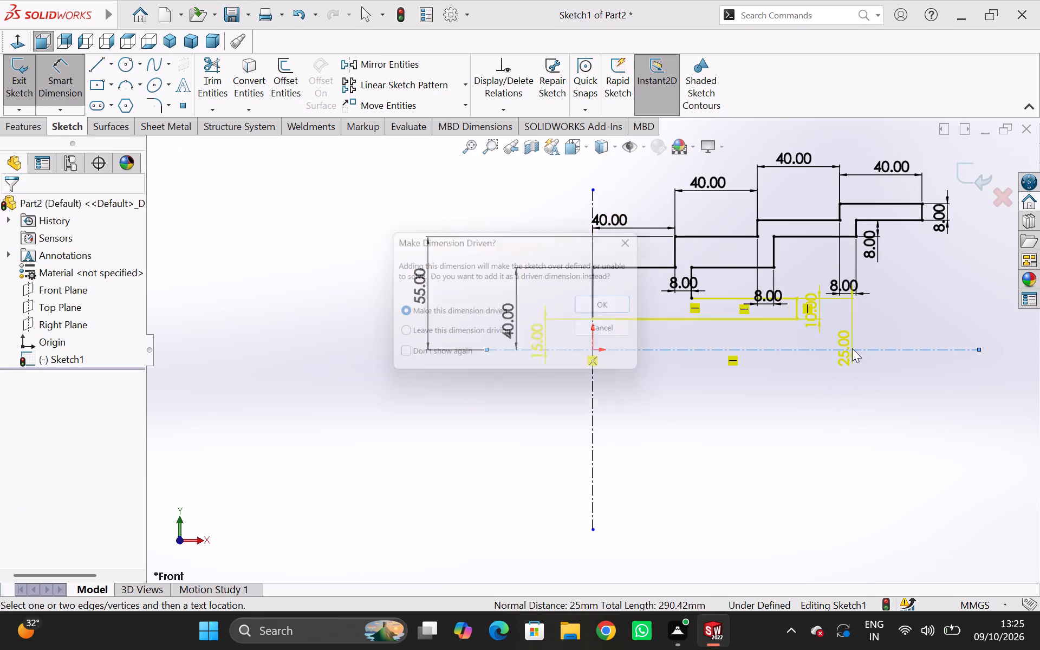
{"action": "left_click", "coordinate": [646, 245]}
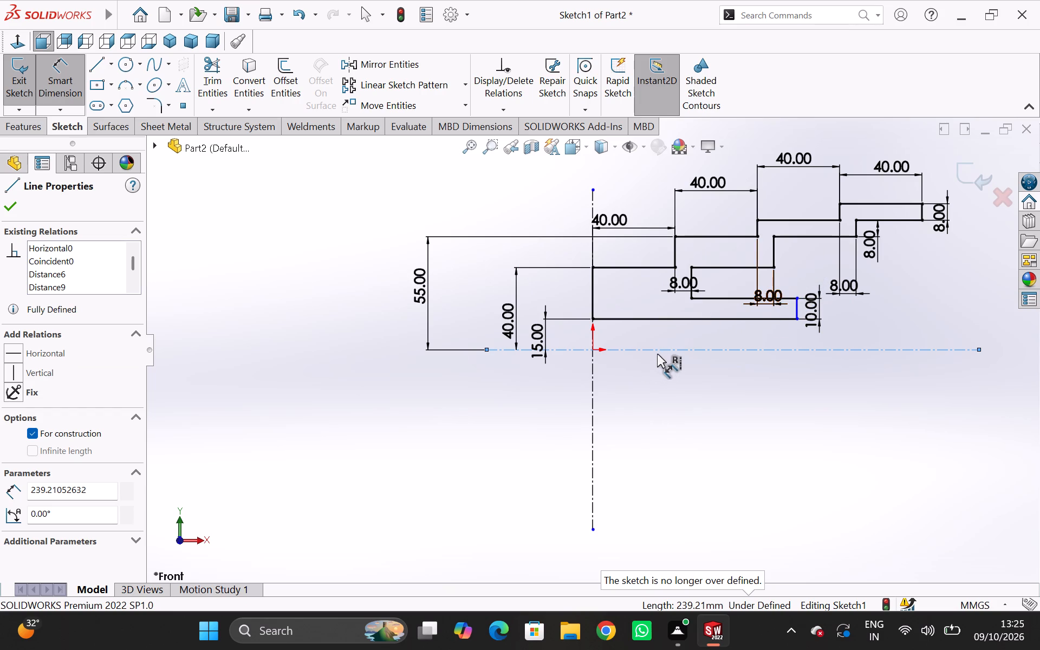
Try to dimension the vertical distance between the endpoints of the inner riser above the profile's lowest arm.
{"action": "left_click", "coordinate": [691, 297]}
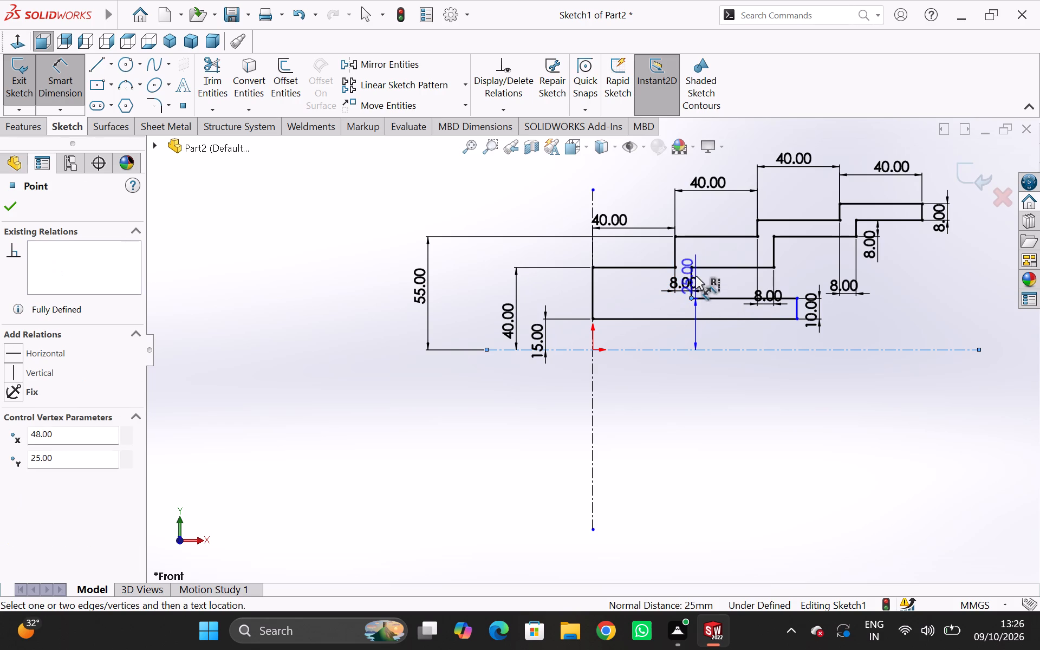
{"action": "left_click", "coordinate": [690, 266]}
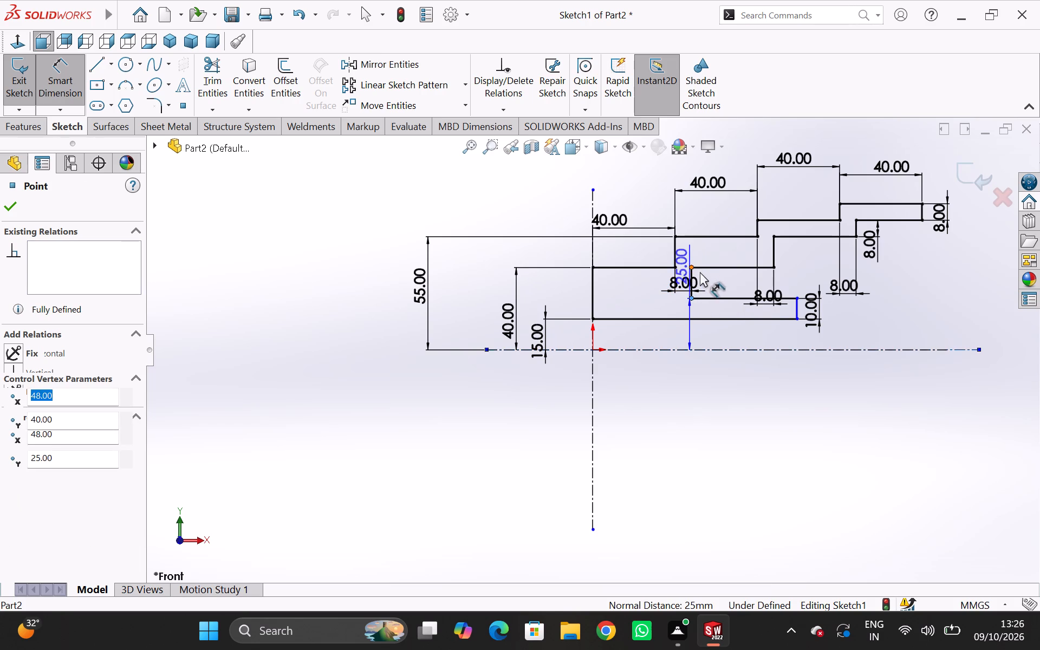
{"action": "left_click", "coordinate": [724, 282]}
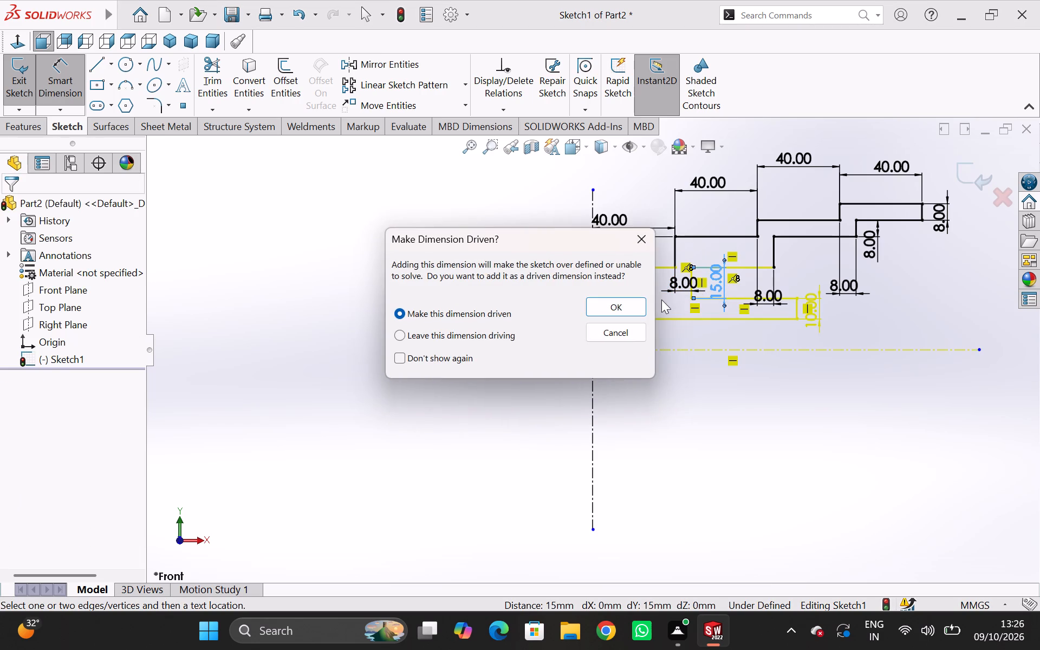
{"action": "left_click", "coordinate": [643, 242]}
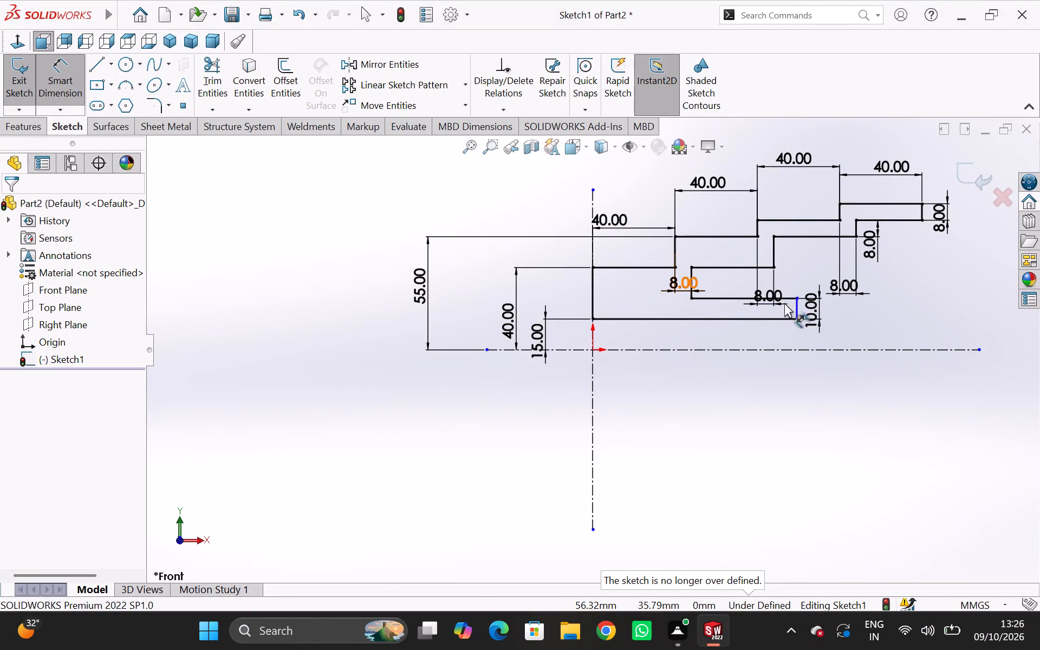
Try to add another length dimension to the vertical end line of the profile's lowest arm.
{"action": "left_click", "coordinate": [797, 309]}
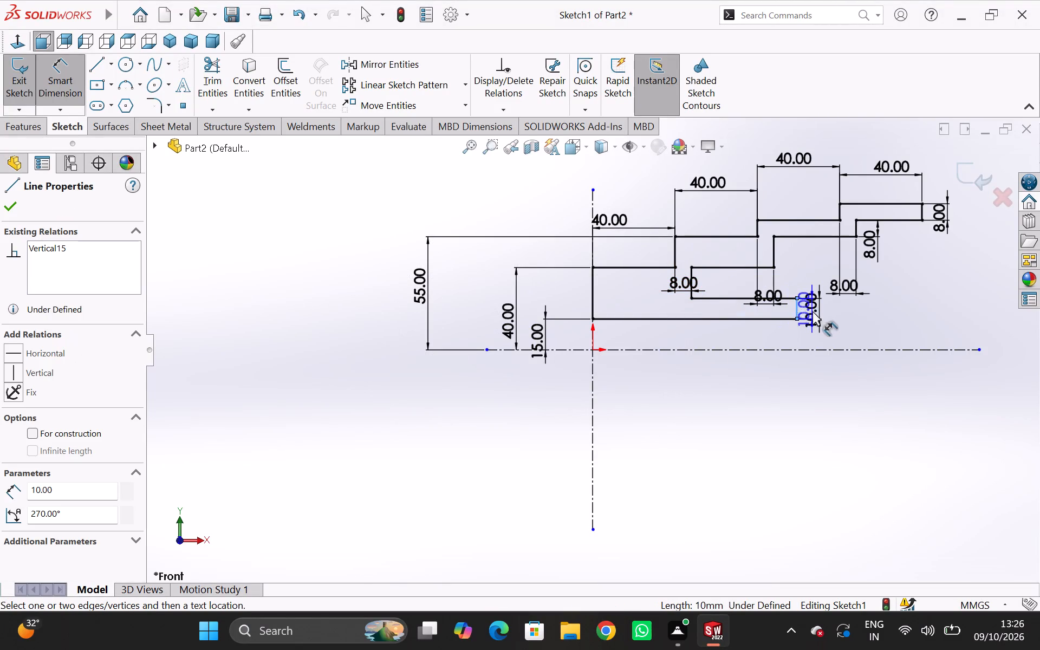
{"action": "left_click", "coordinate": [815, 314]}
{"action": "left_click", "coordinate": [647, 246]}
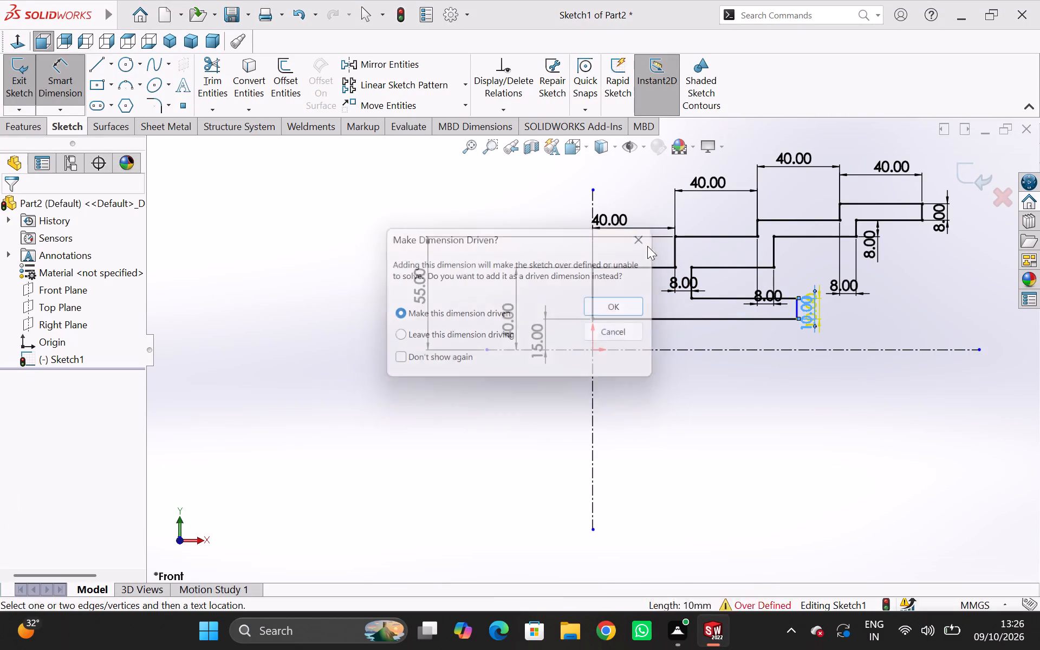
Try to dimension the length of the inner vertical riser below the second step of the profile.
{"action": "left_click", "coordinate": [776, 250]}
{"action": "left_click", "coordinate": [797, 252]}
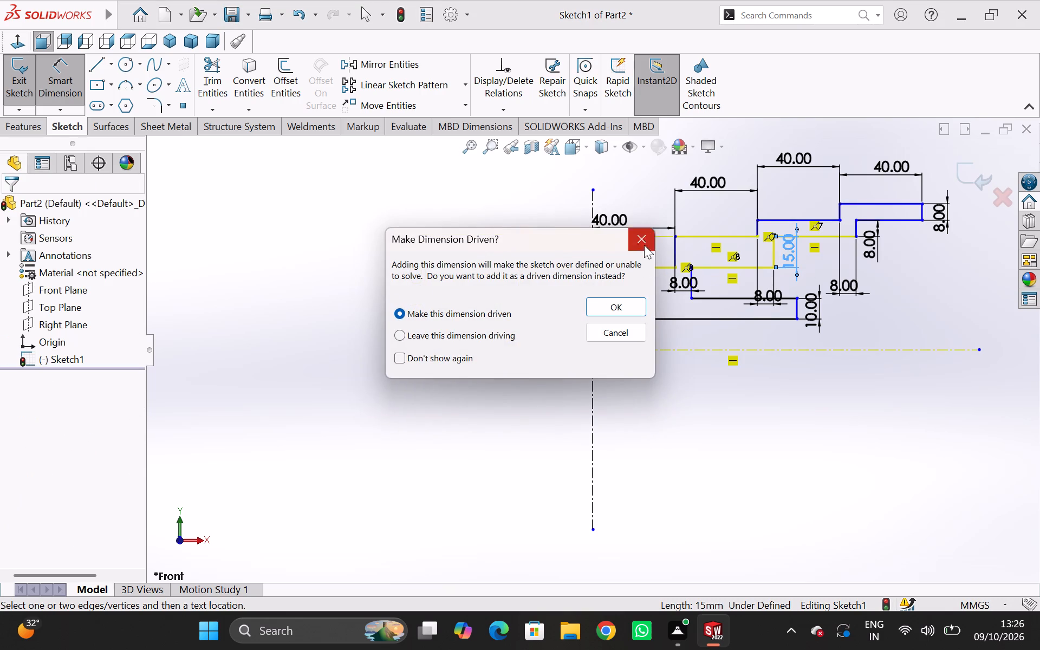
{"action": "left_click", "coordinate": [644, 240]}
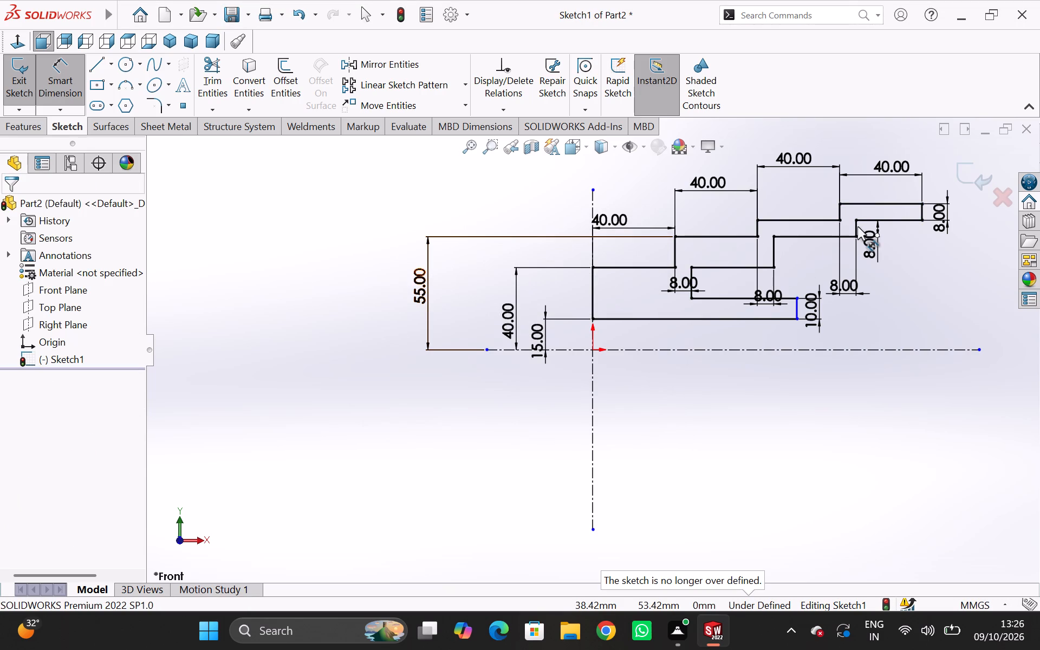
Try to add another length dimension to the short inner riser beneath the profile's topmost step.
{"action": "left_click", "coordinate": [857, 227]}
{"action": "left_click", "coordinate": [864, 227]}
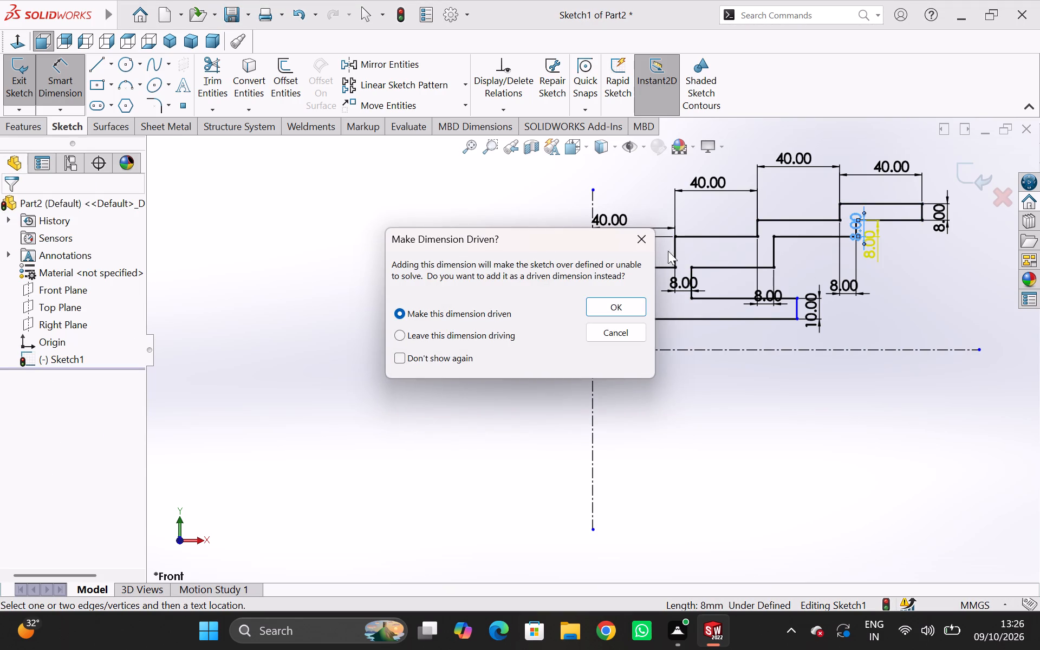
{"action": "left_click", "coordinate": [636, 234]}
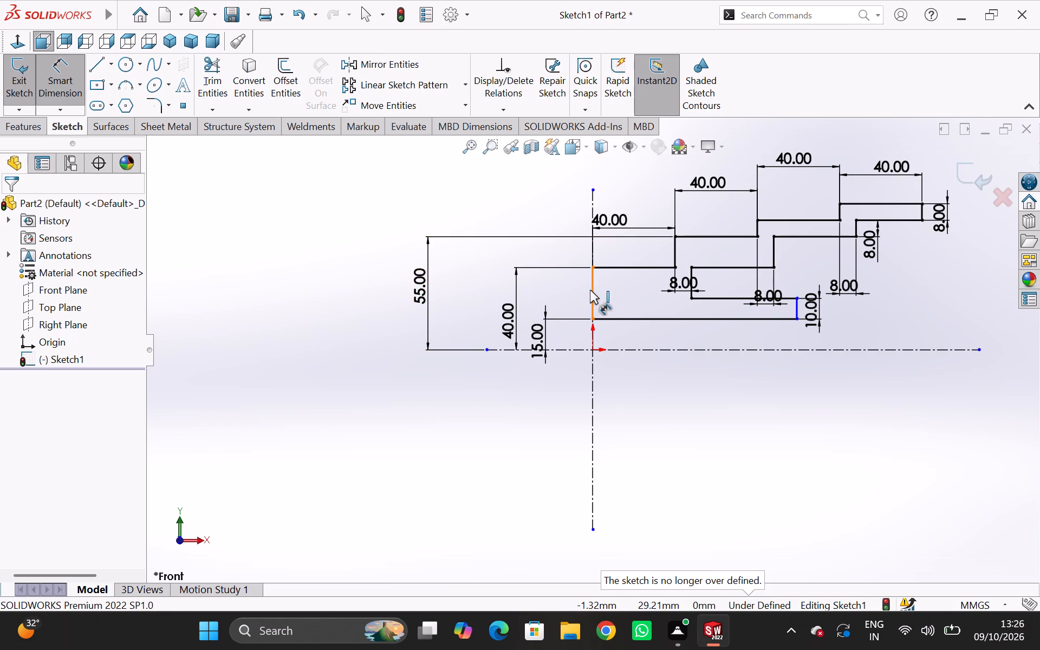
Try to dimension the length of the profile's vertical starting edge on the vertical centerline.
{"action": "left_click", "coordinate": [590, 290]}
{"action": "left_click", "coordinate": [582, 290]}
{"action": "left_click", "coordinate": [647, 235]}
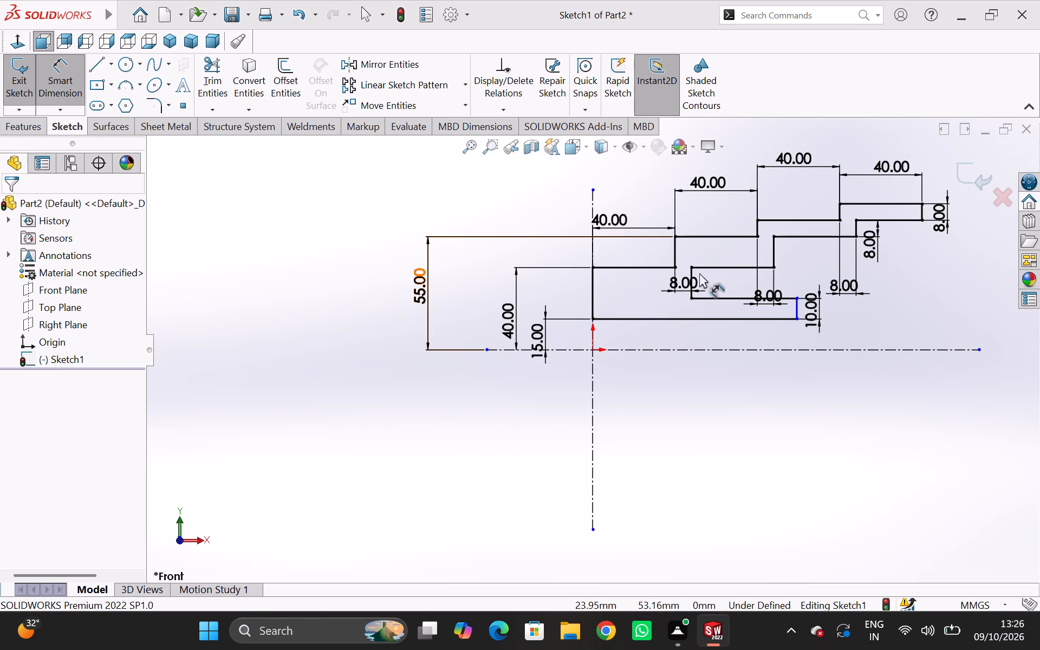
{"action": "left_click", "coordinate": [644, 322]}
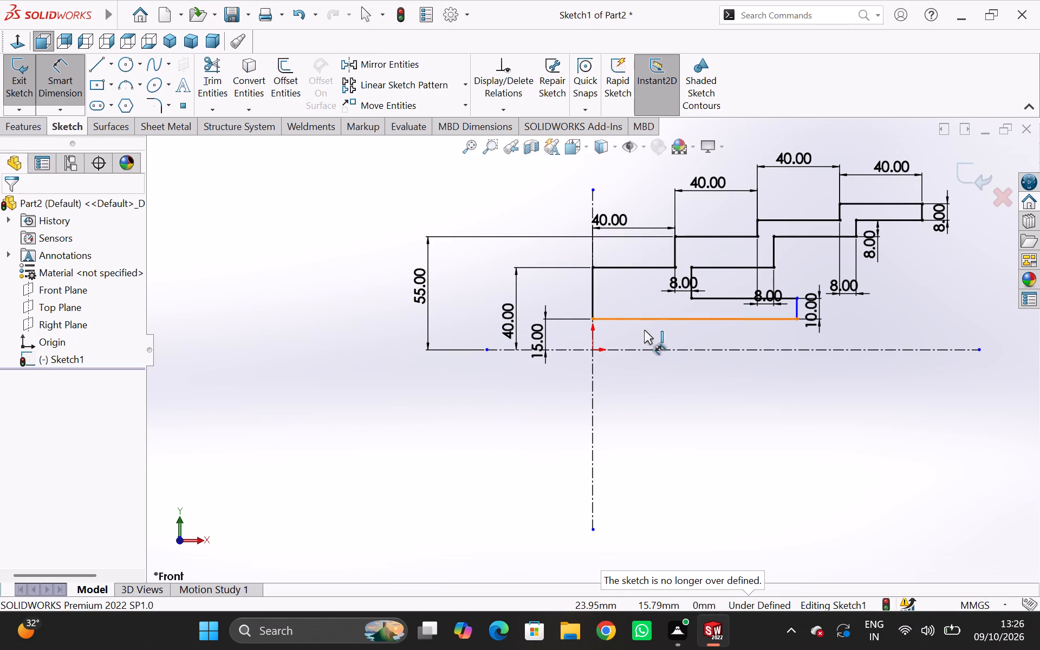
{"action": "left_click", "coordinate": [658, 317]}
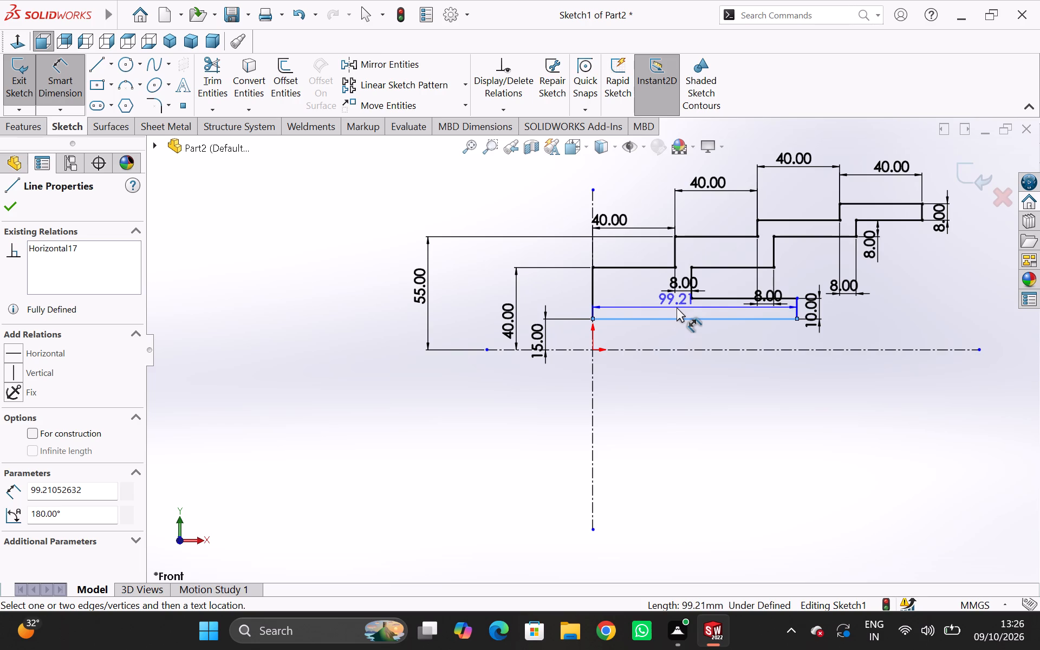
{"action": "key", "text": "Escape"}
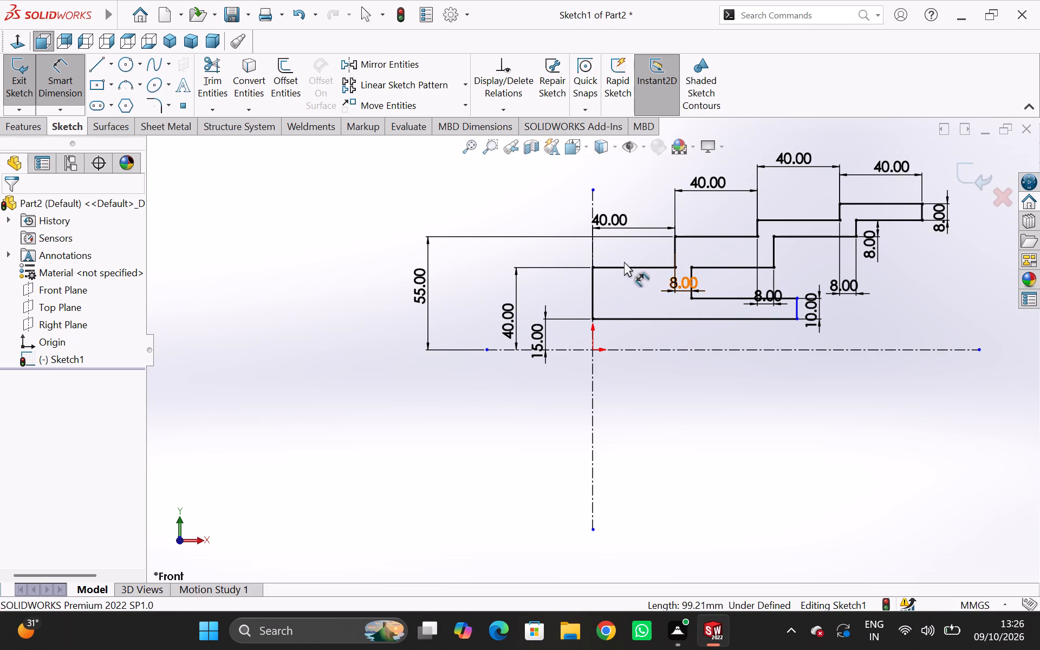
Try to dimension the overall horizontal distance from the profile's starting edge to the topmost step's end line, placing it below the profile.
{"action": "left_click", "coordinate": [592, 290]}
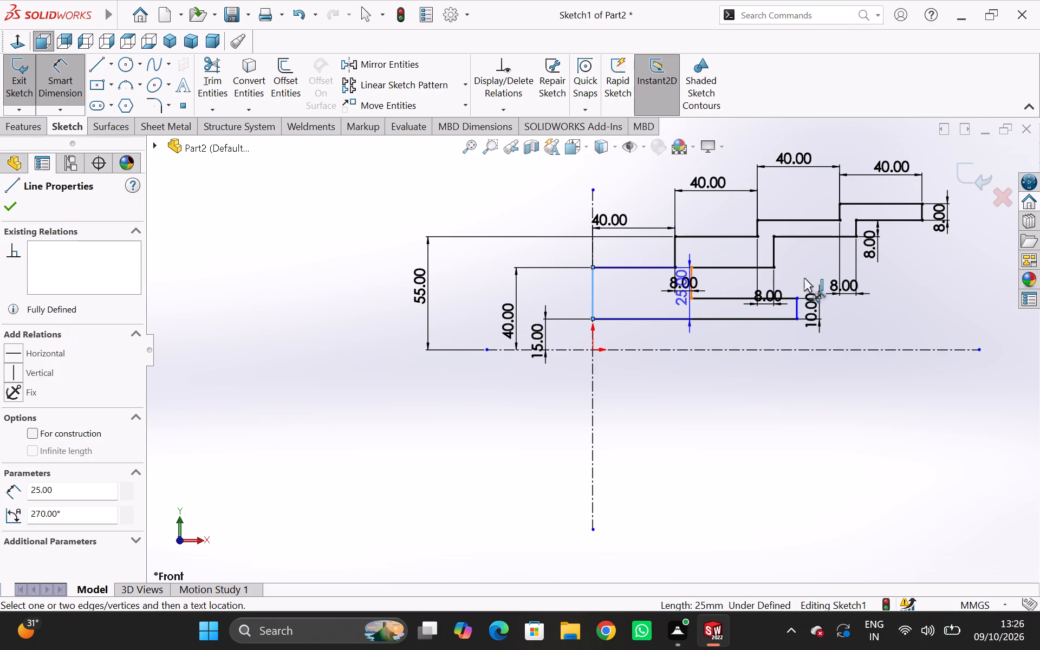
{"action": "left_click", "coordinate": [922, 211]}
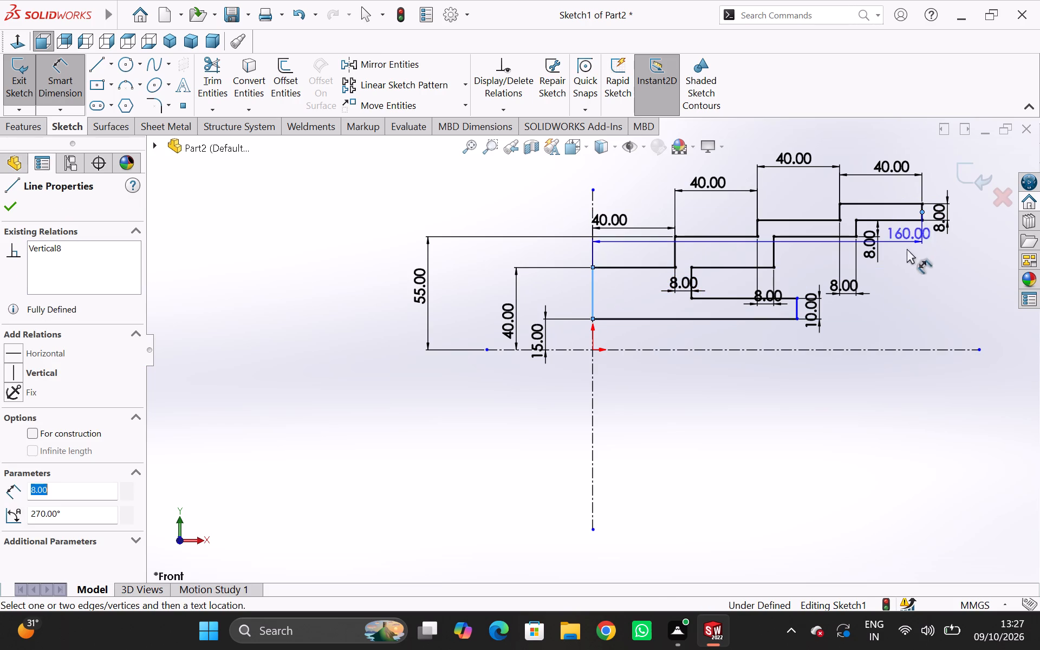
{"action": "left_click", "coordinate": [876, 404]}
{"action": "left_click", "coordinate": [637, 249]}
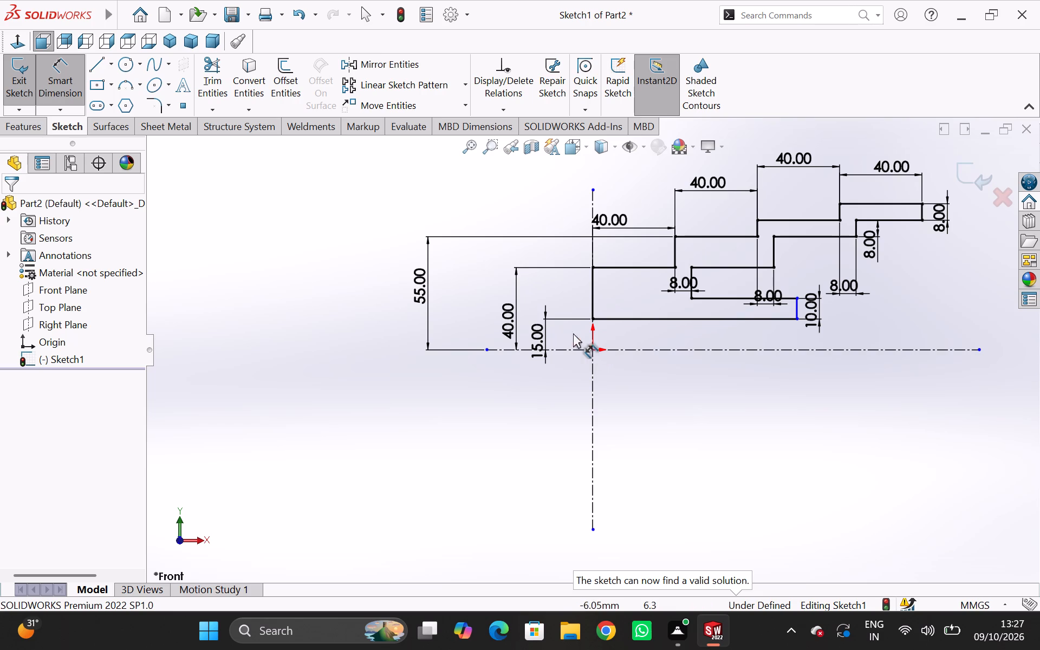
Dimension the profile's bottom horizontal line as 120 mm, placing the dimension below the horizontal centerline.
{"action": "left_click_drag", "start_coordinate": [613, 317], "coordinate": [616, 328]}
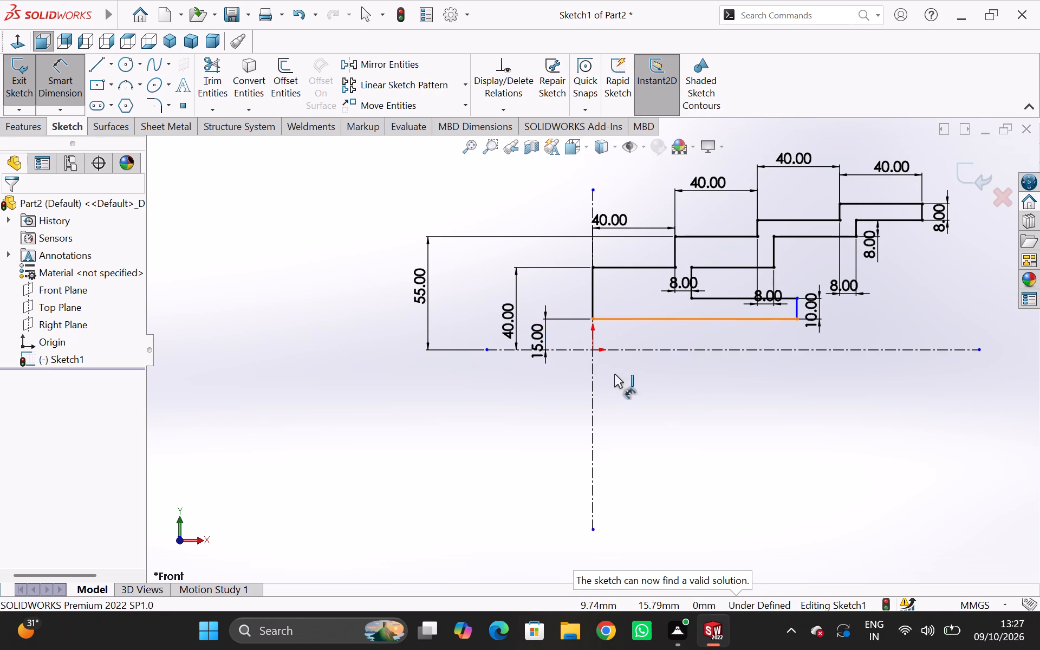
{"action": "left_click", "coordinate": [648, 382]}
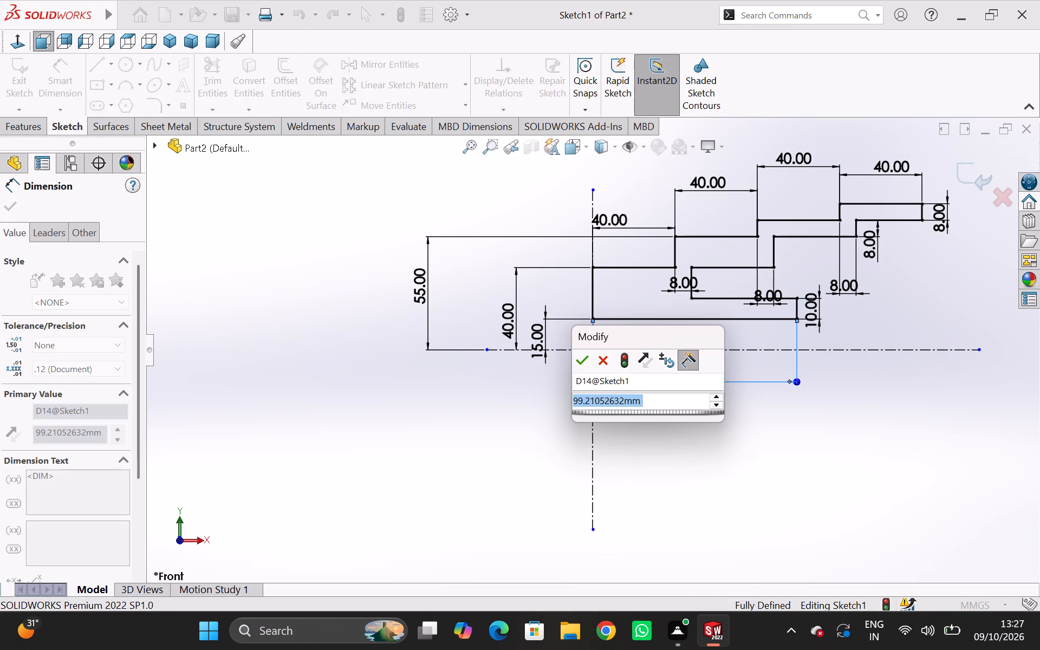
{"action": "type", "text": "12"}
{"action": "key", "text": "0"}
{"action": "key", "text": "Return"}
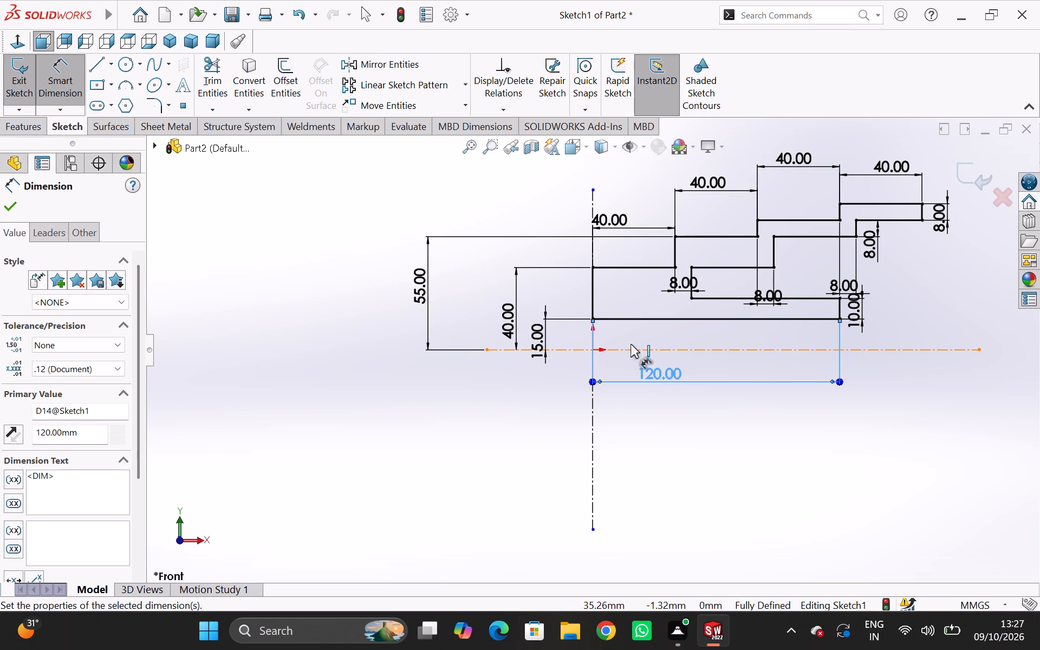
{"action": "left_click", "coordinate": [11, 201]}
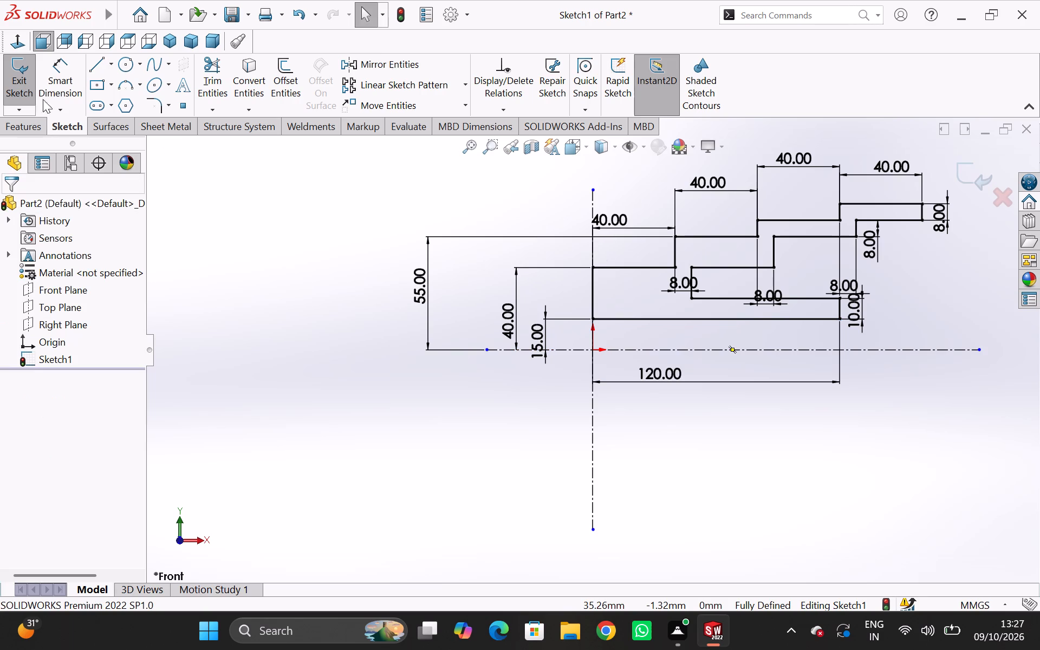
Exit the sketch and revolve the stepped profile 360 degrees about the horizontal centerline.
{"action": "left_click", "coordinate": [29, 86]}
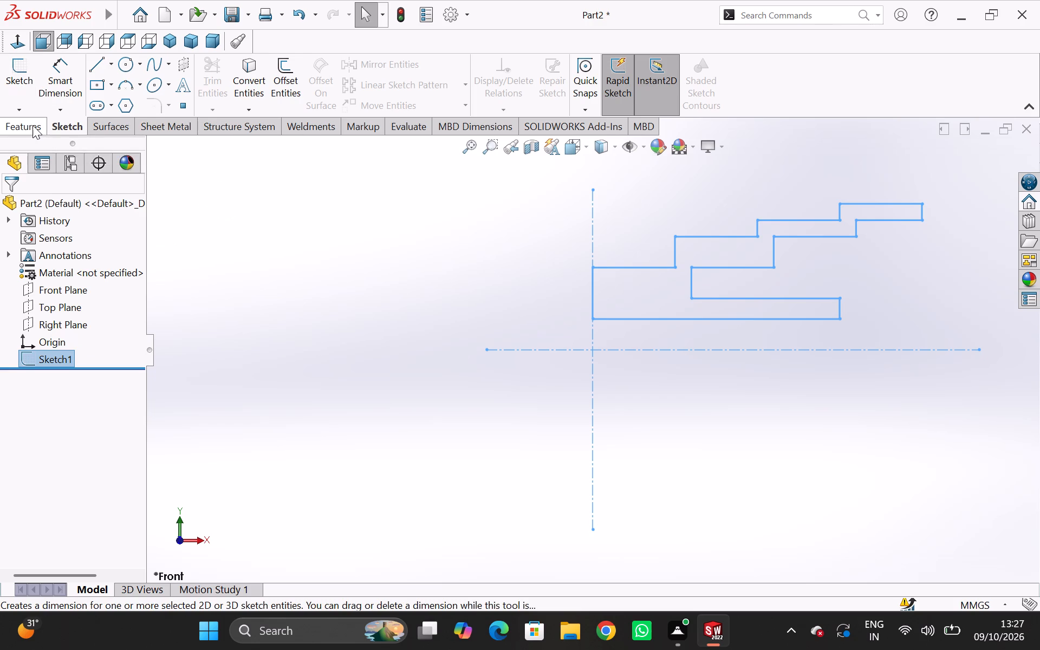
{"action": "left_click", "coordinate": [32, 125]}
{"action": "left_click", "coordinate": [65, 83]}
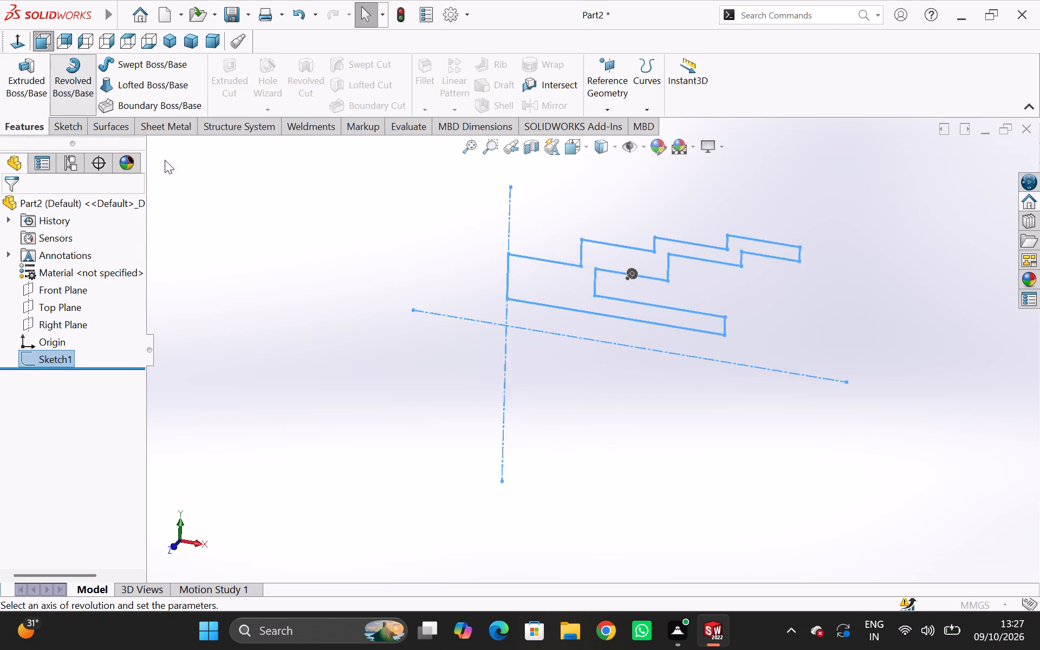
{"action": "left_click", "coordinate": [518, 328]}
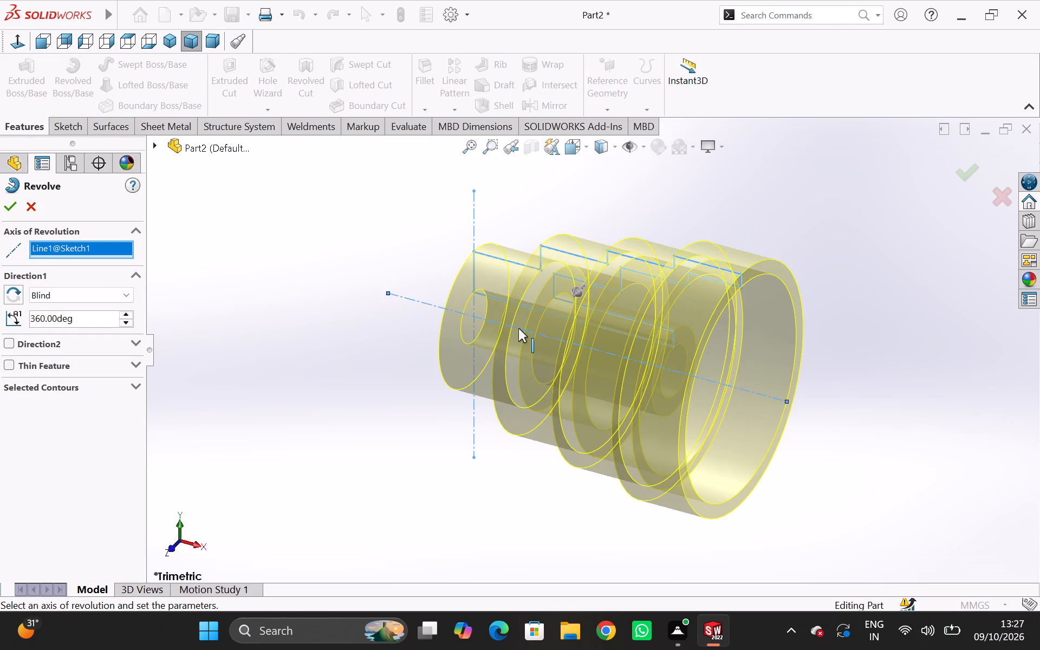
{"action": "middle_click_drag", "start_coordinate": [402, 360], "coordinate": [549, 352]}
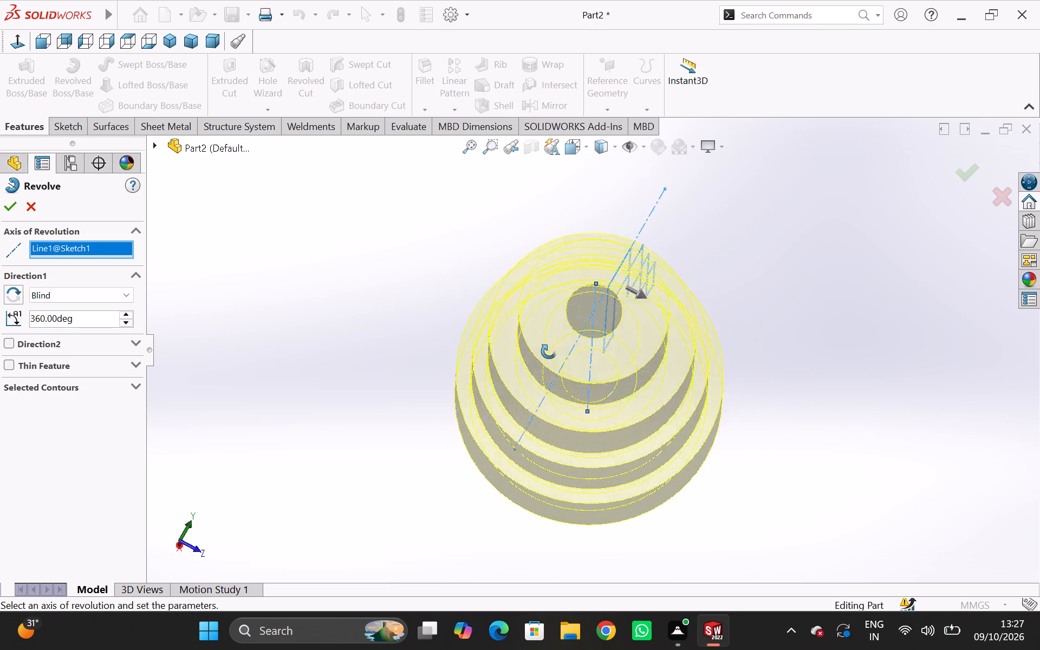
{"action": "middle_click_drag", "start_coordinate": [549, 352], "coordinate": [560, 331]}
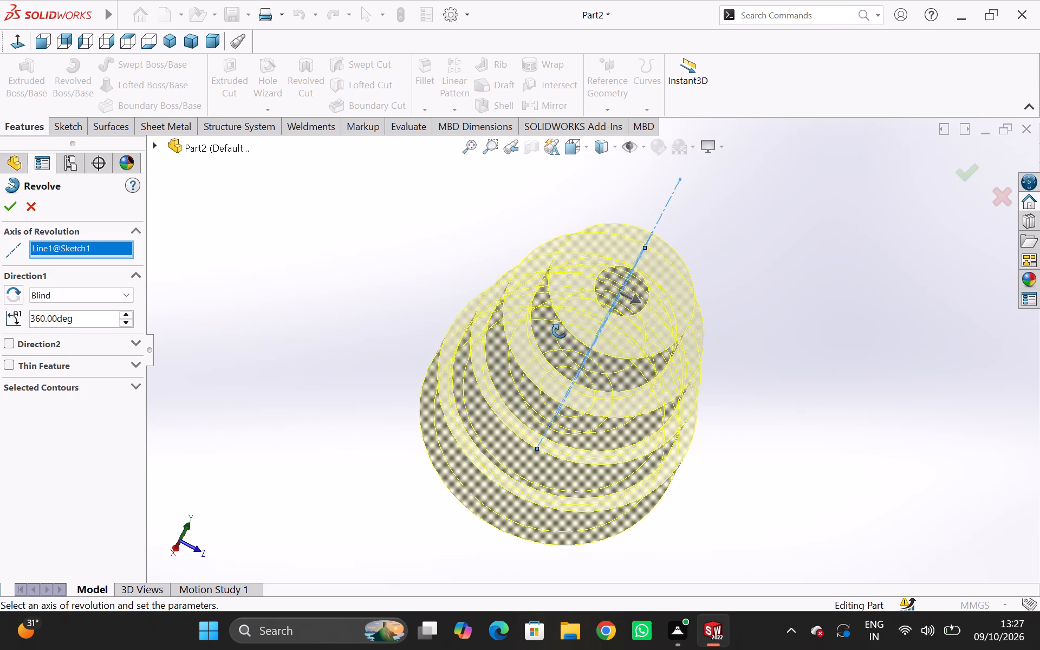
{"action": "middle_click_drag", "start_coordinate": [560, 331], "coordinate": [553, 260]}
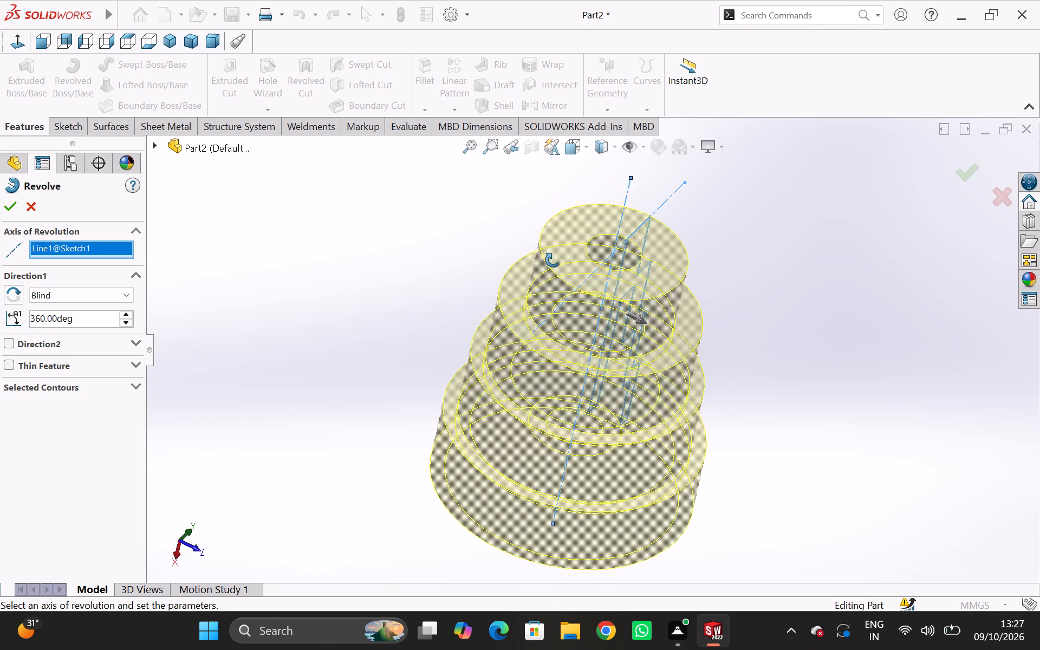
{"action": "middle_click_drag", "start_coordinate": [553, 260], "coordinate": [503, 267]}
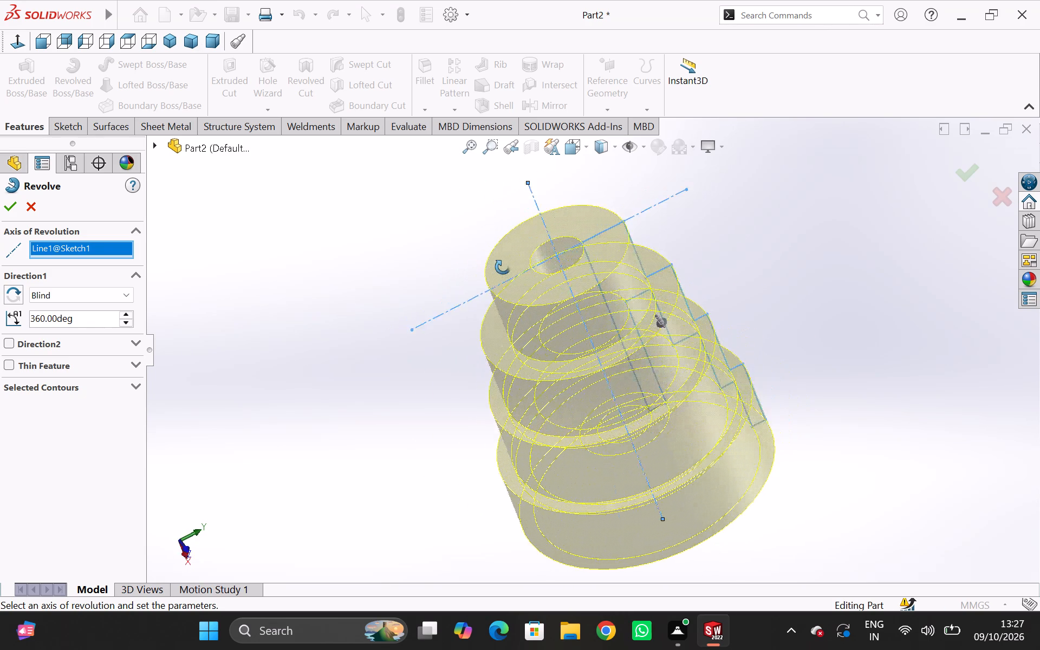
{"action": "middle_click_drag", "start_coordinate": [503, 267], "coordinate": [556, 263]}
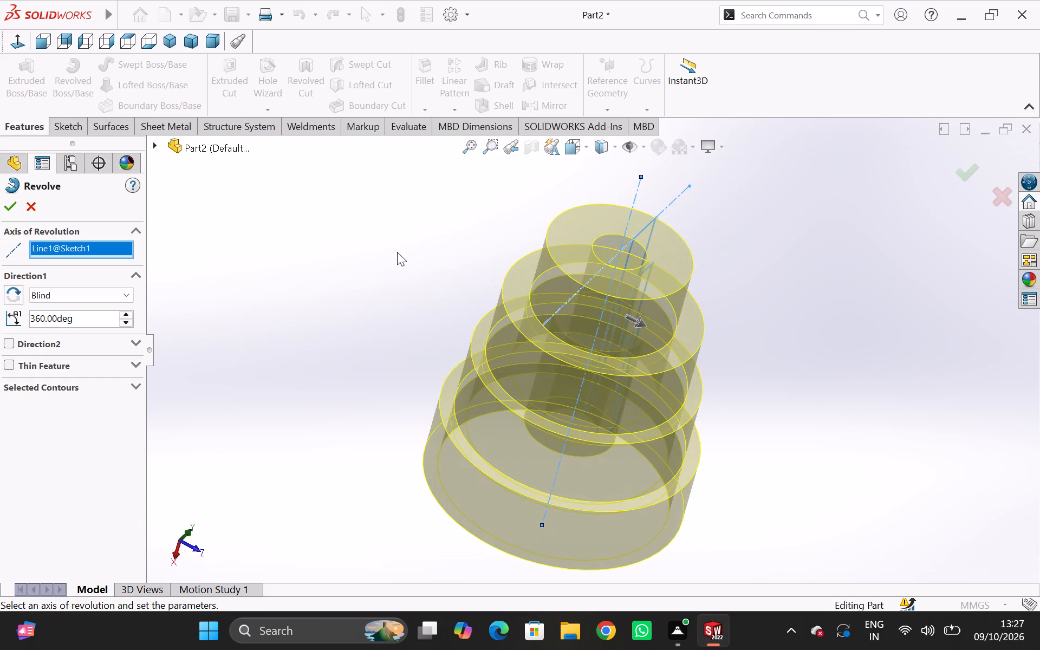
{"action": "left_click", "coordinate": [397, 252]}
{"action": "left_click", "coordinate": [4, 203]}
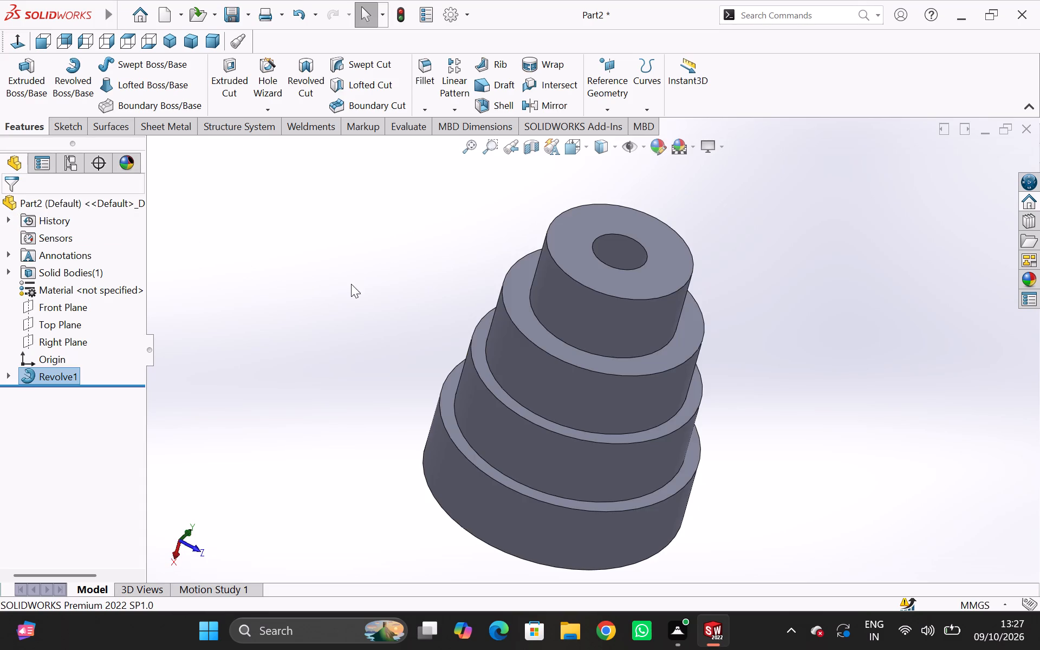
Examine the revolved stepped part from all around, including its hollow open end and the bored small end.
{"action": "middle_click_drag", "start_coordinate": [351, 284], "coordinate": [444, 301]}
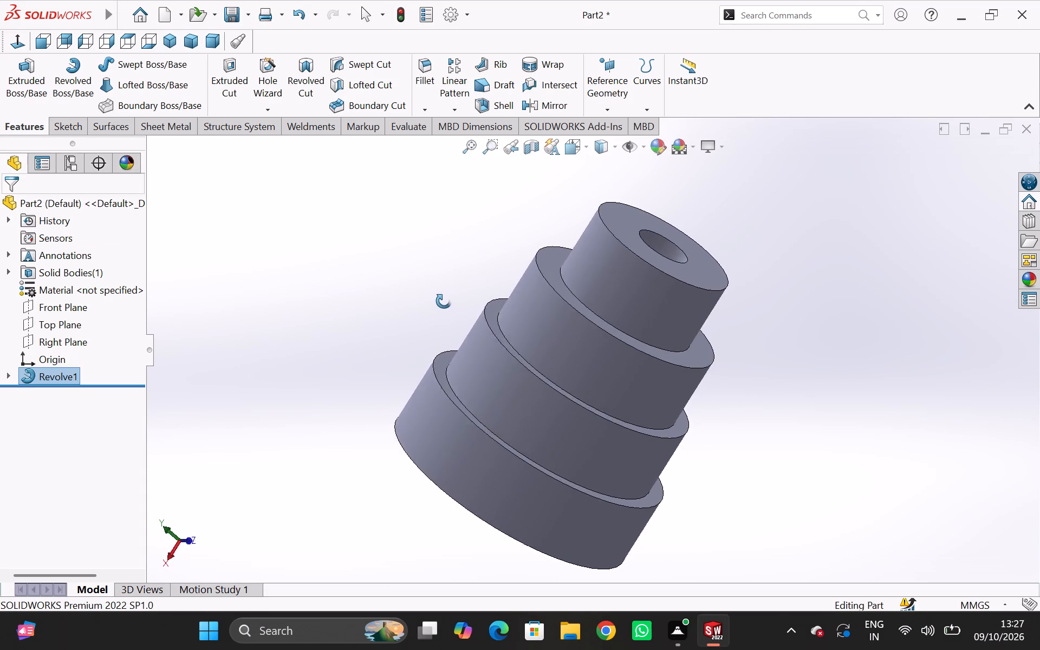
{"action": "middle_click_drag", "start_coordinate": [444, 301], "coordinate": [530, 177]}
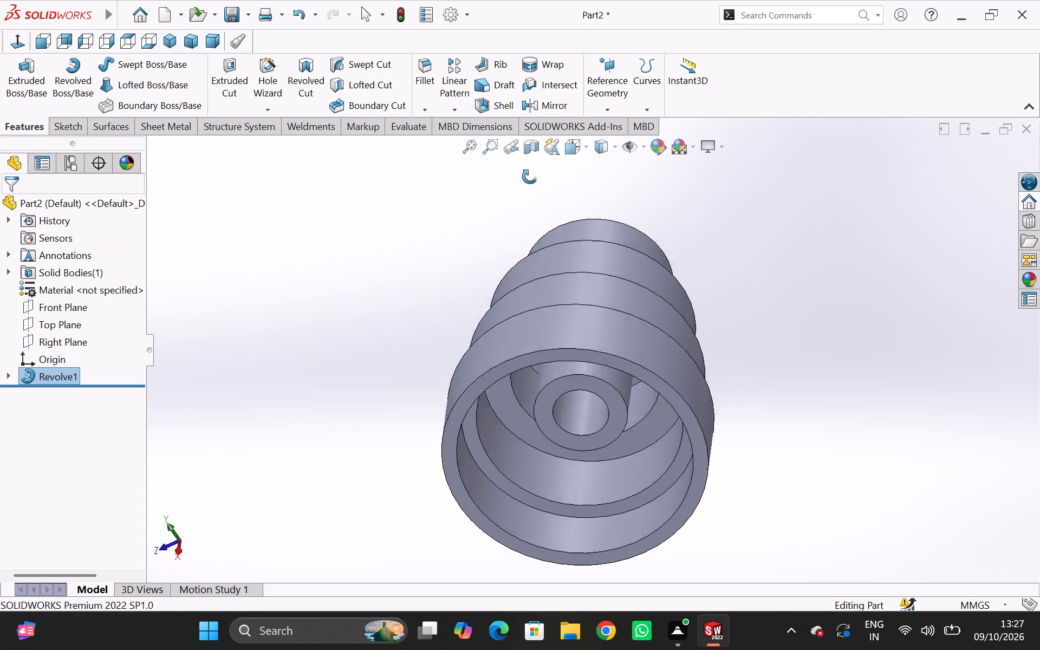
{"action": "middle_click_drag", "start_coordinate": [530, 177], "coordinate": [548, 184]}
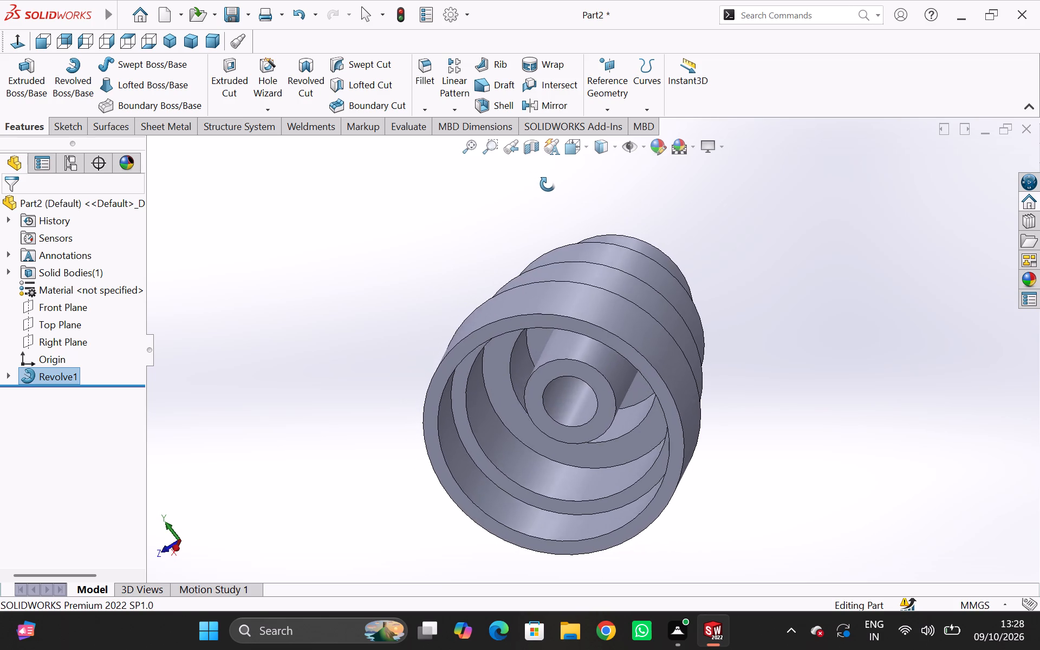
{"action": "middle_click_drag", "start_coordinate": [548, 184], "coordinate": [547, 212]}
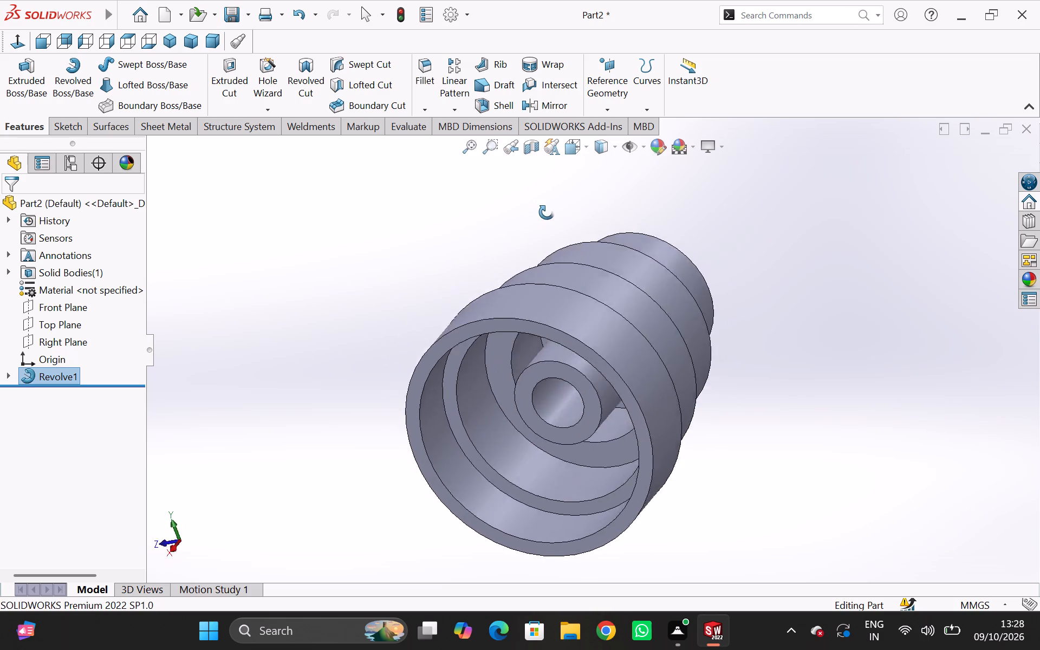
{"action": "middle_click_drag", "start_coordinate": [547, 212], "coordinate": [570, 205]}
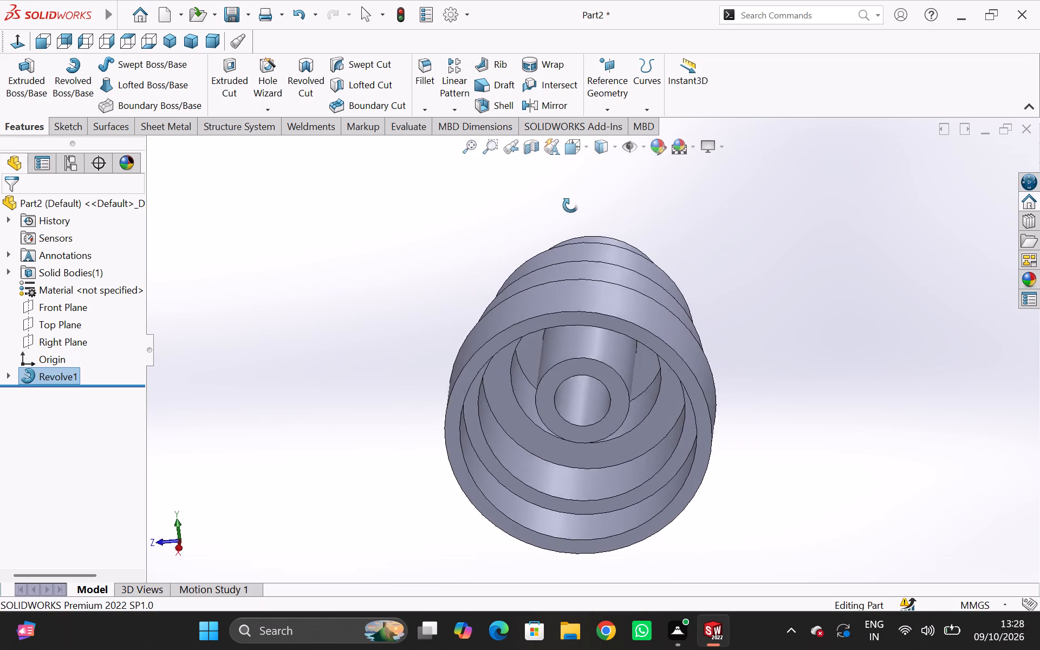
{"action": "middle_click_drag", "start_coordinate": [570, 205], "coordinate": [434, 307]}
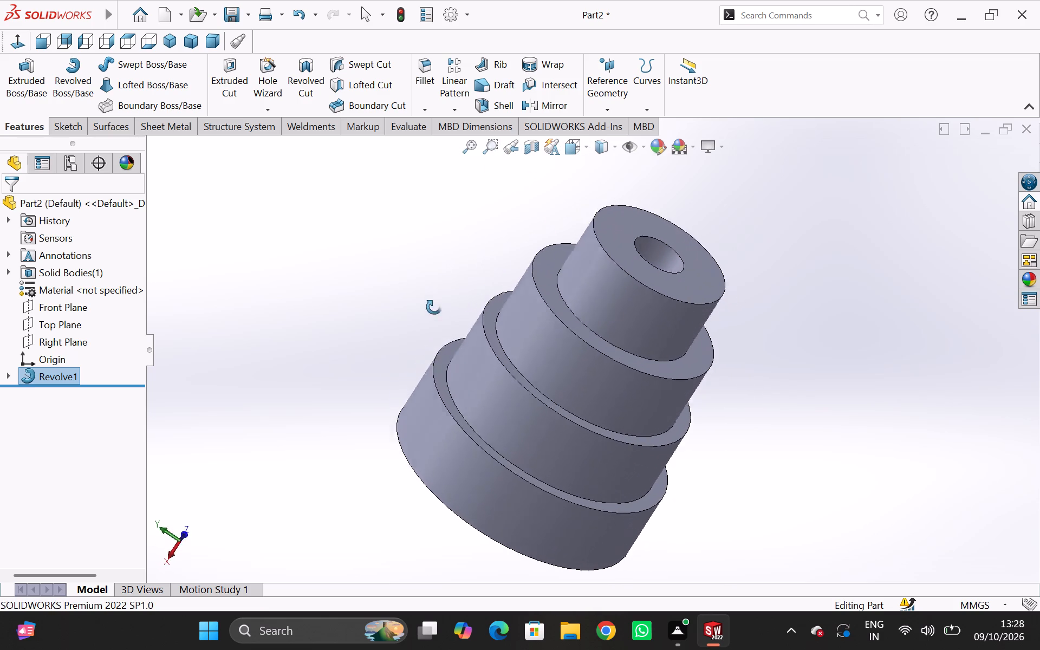
{"action": "middle_click_drag", "start_coordinate": [434, 307], "coordinate": [468, 327]}
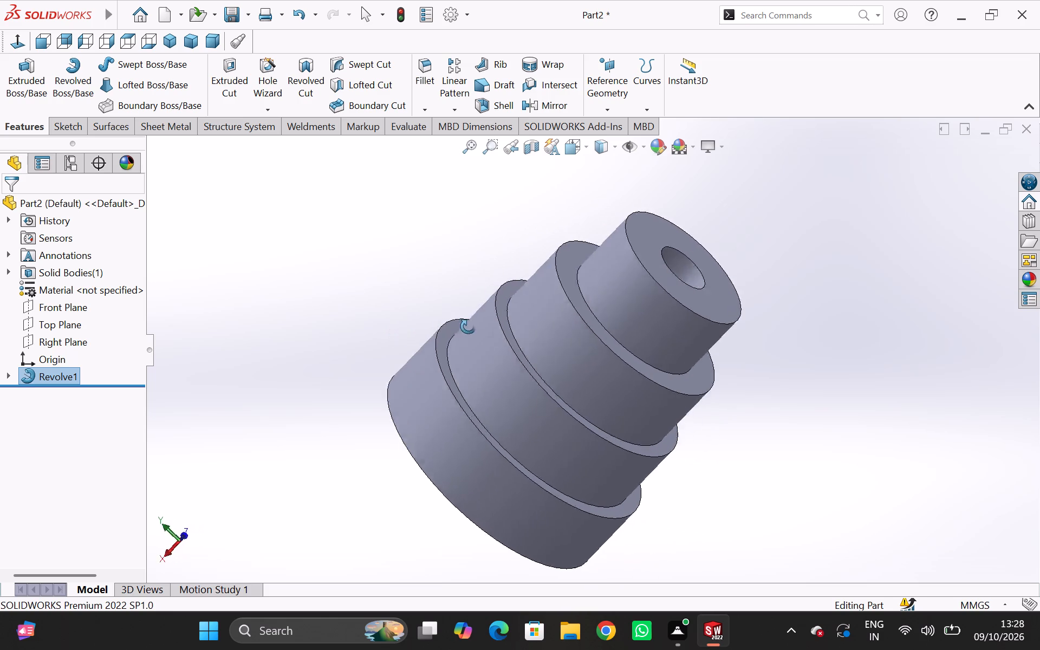
{"action": "middle_click_drag", "start_coordinate": [468, 327], "coordinate": [595, 274]}
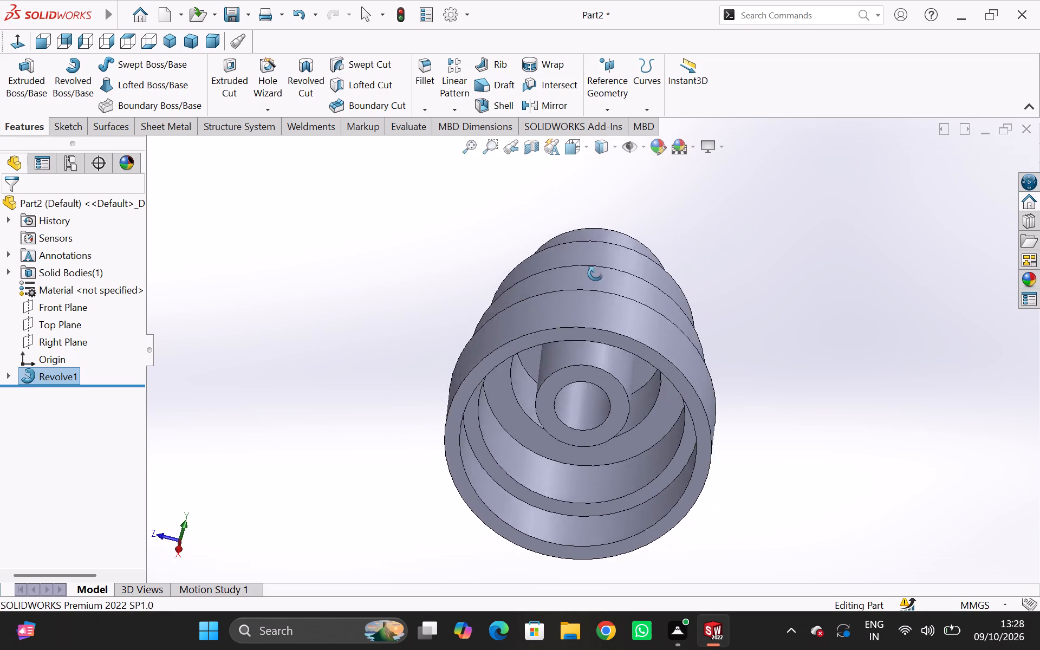
{"action": "middle_click_drag", "start_coordinate": [595, 274], "coordinate": [600, 233]}
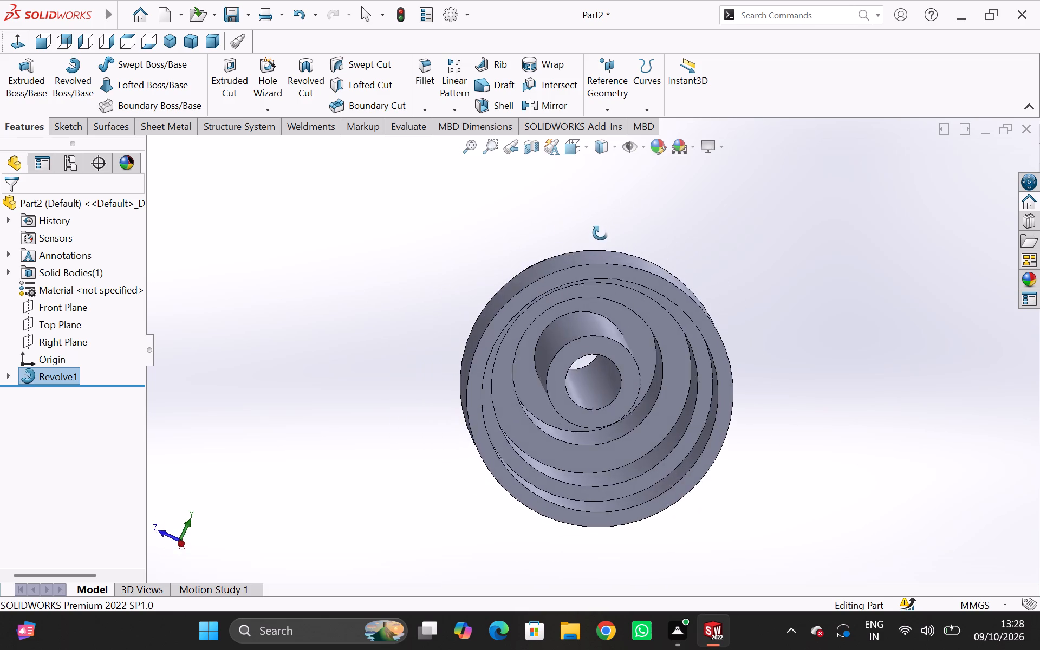
{"action": "middle_click_drag", "start_coordinate": [600, 233], "coordinate": [407, 547]}
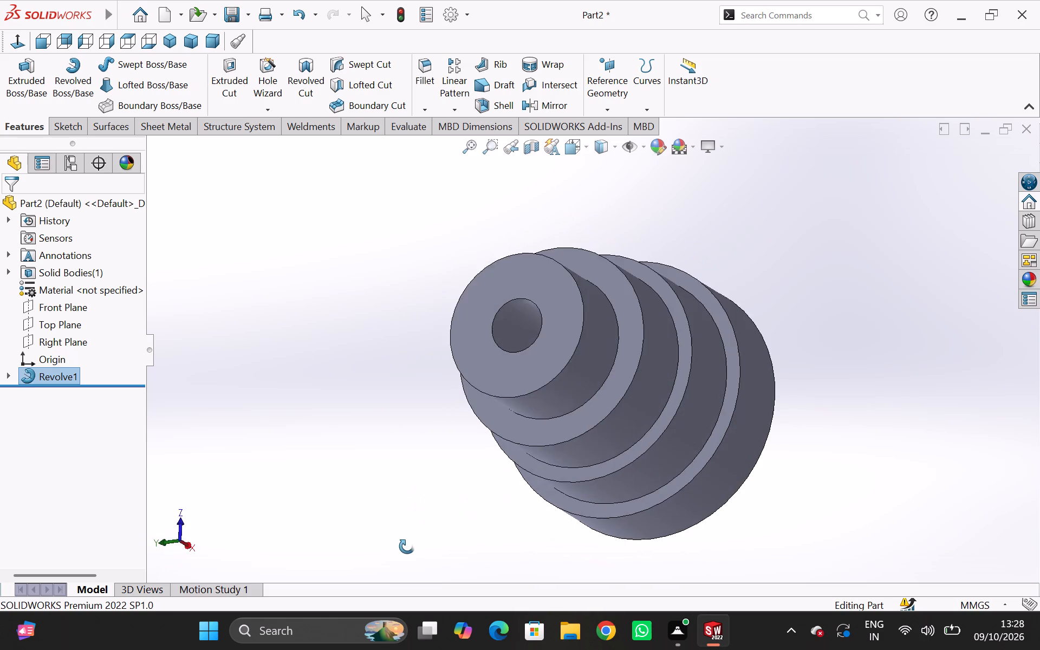
{"action": "middle_click_drag", "start_coordinate": [407, 547], "coordinate": [493, 440]}
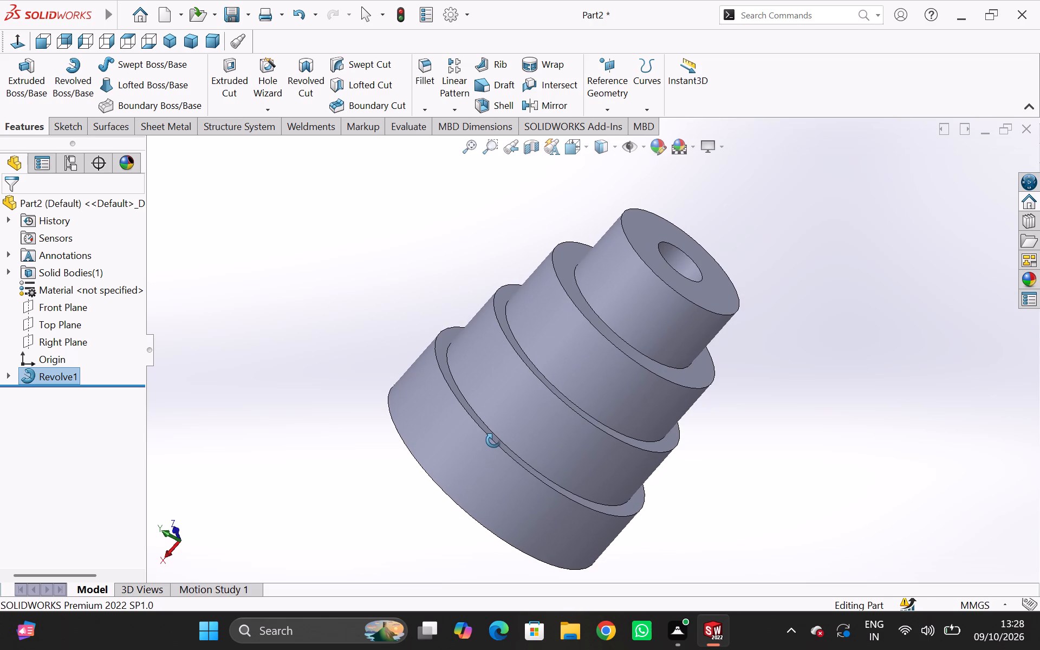
Sketch a center rectangle about 13 mm wide and 11.5 mm high on the small end face, centered on the bore's top edge point.
{"action": "middle_click_drag", "start_coordinate": [493, 440], "coordinate": [492, 440]}
{"action": "middle_click_drag", "start_coordinate": [437, 217], "coordinate": [406, 269]}
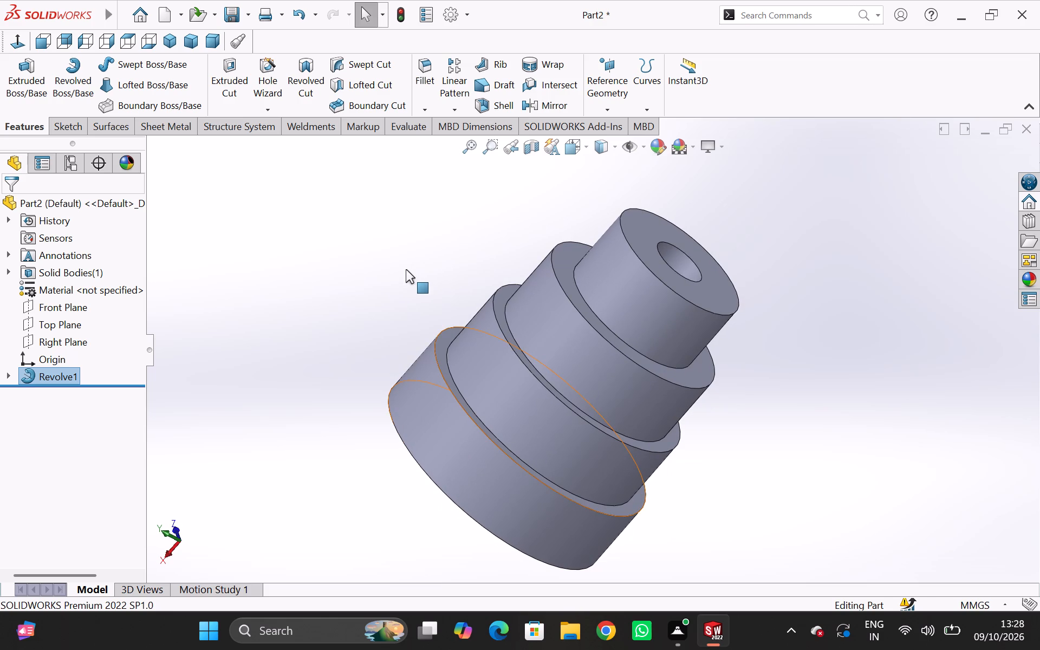
{"action": "middle_click_drag", "start_coordinate": [406, 269], "coordinate": [396, 284]}
{"action": "scroll", "coordinate": [447, 246], "scroll_direction": "up", "scroll_amount": 1}
{"action": "middle_click_drag", "start_coordinate": [500, 235], "coordinate": [486, 263]}
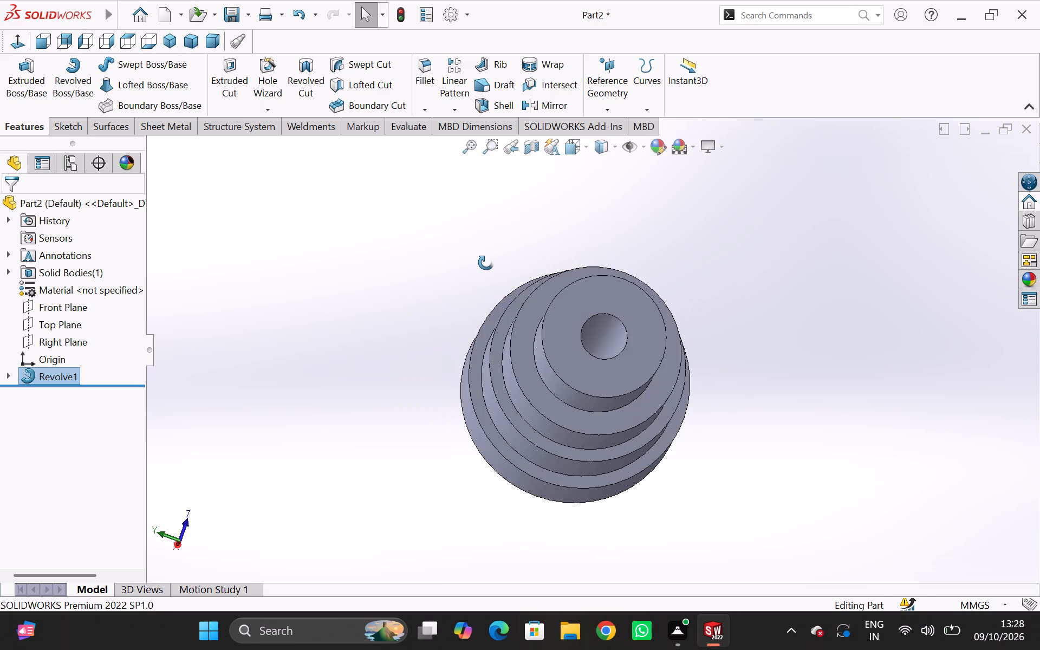
{"action": "middle_click_drag", "start_coordinate": [486, 263], "coordinate": [486, 260]}
{"action": "left_click", "coordinate": [596, 301]}
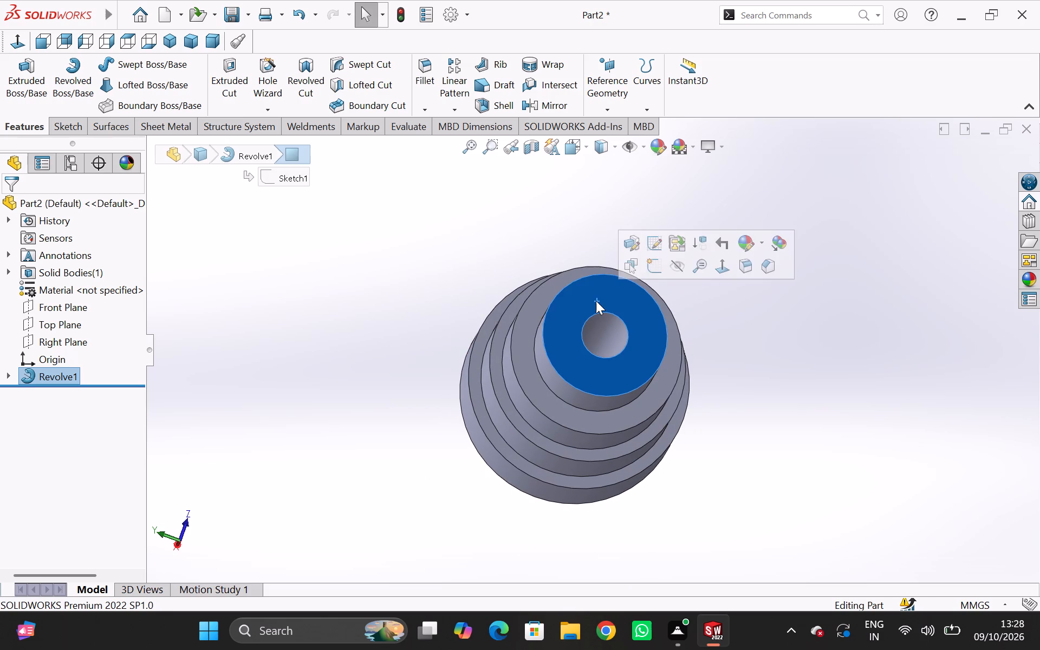
{"action": "left_click", "coordinate": [649, 265]}
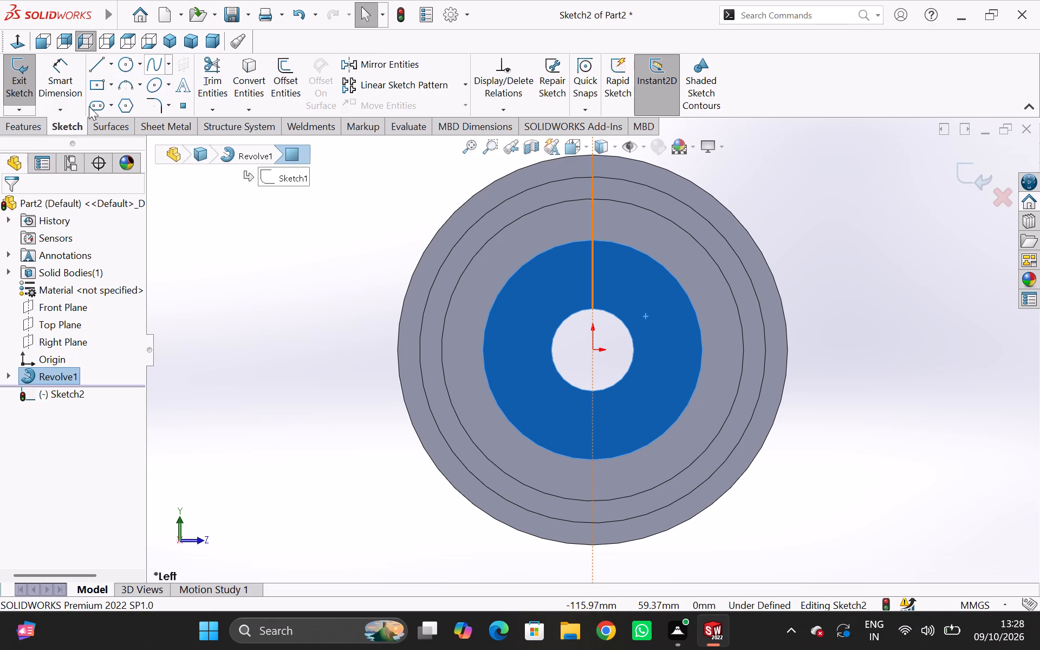
{"action": "left_click", "coordinate": [102, 85]}
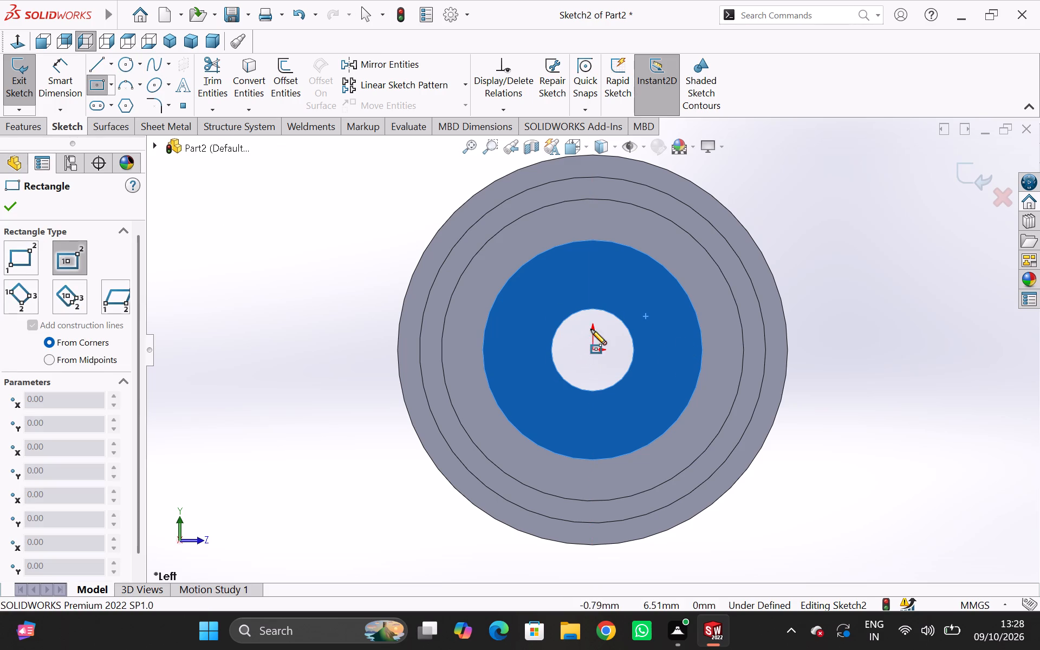
{"action": "left_click", "coordinate": [593, 309]}
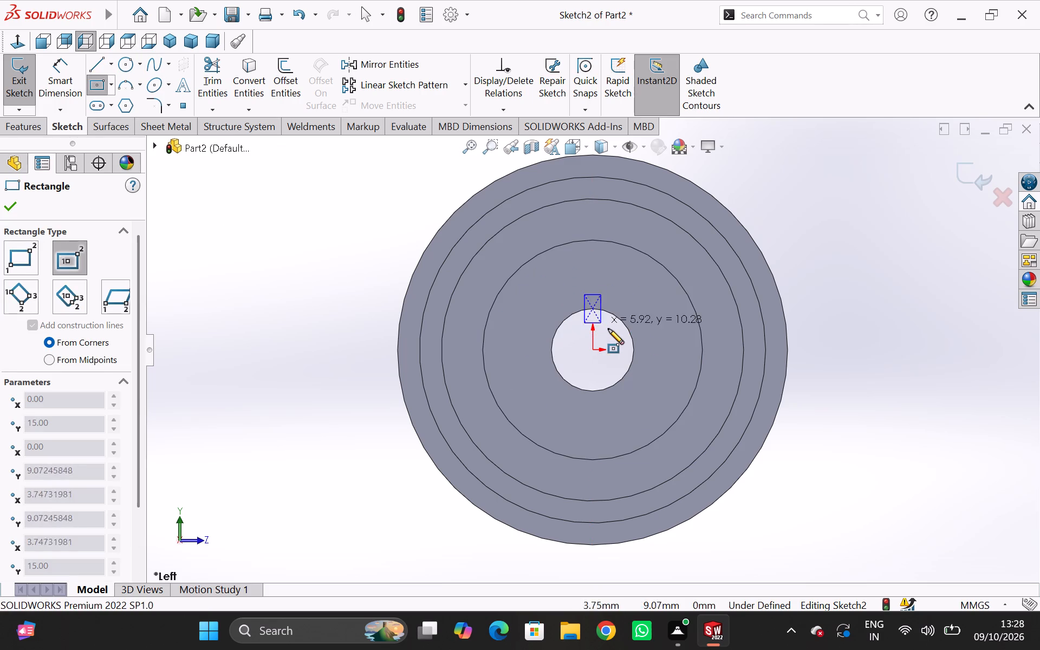
{"action": "left_click", "coordinate": [610, 324]}
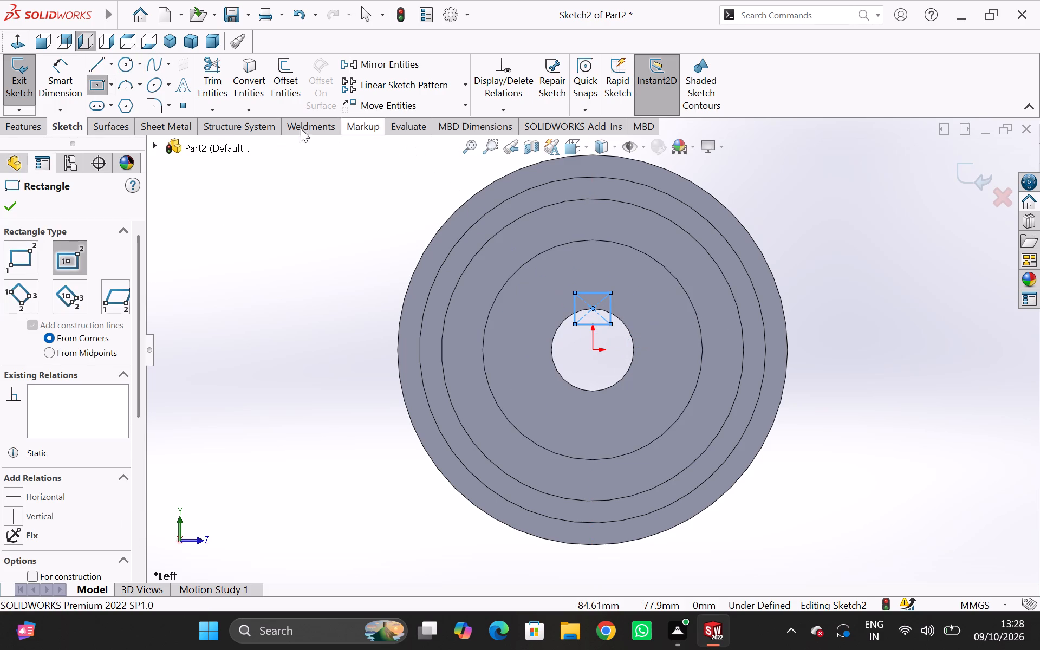
Dimension the keyway rectangle as 6 mm wide and 3 mm high.
{"action": "left_click", "coordinate": [44, 71]}
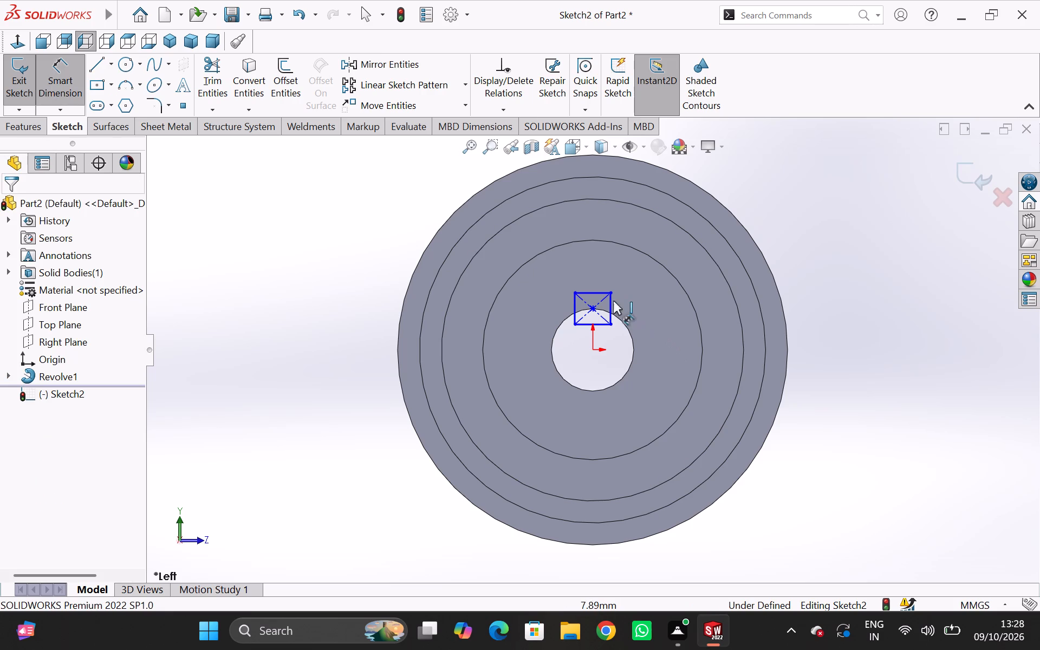
{"action": "left_click", "coordinate": [594, 290]}
{"action": "left_click", "coordinate": [593, 275]}
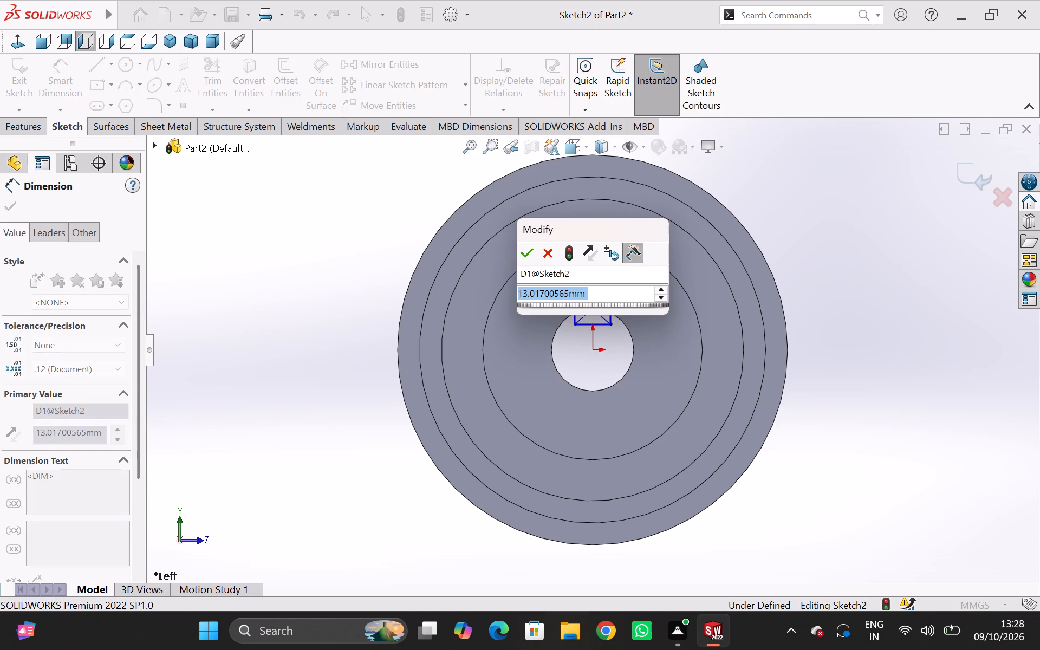
{"action": "key", "text": "6"}
{"action": "key", "text": "Return"}
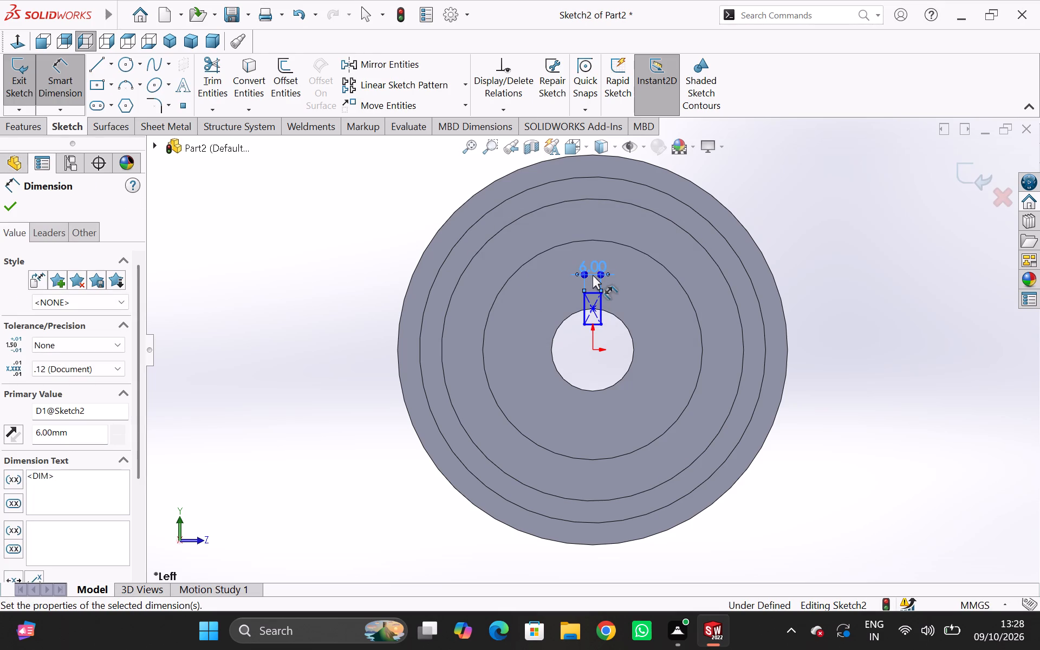
{"action": "left_click", "coordinate": [601, 304]}
{"action": "left_click", "coordinate": [620, 307]}
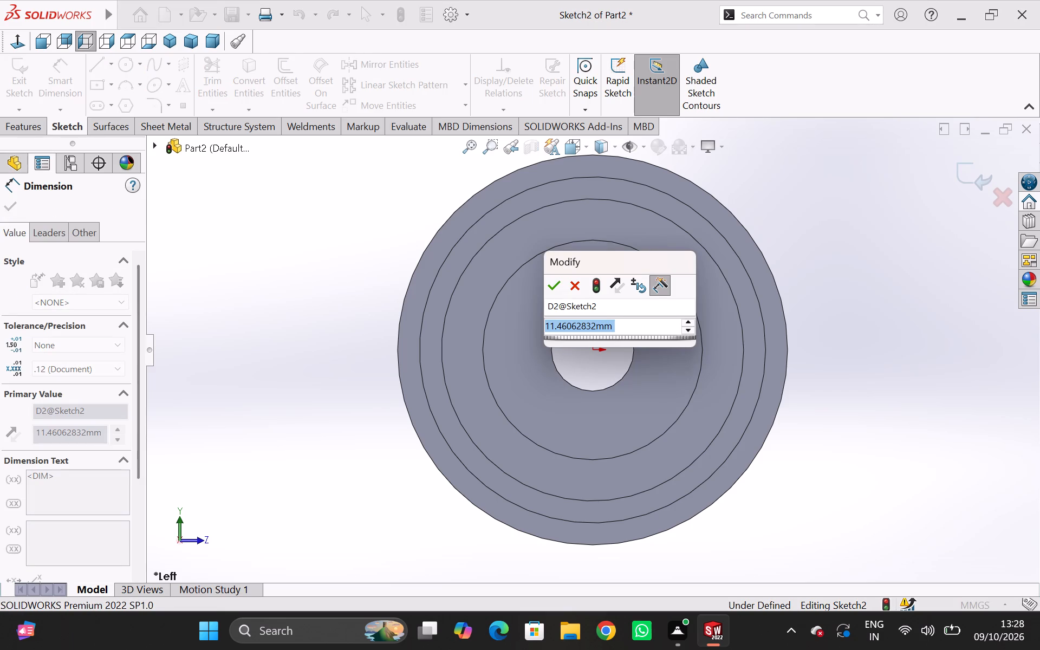
{"action": "key", "text": "3"}
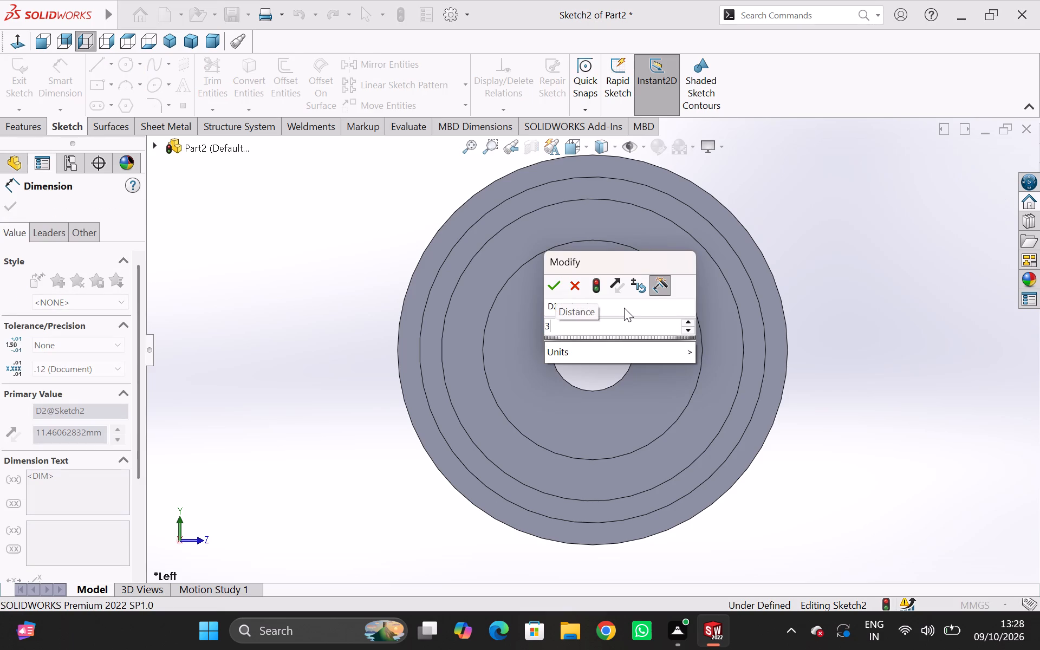
{"action": "key", "text": "Return"}
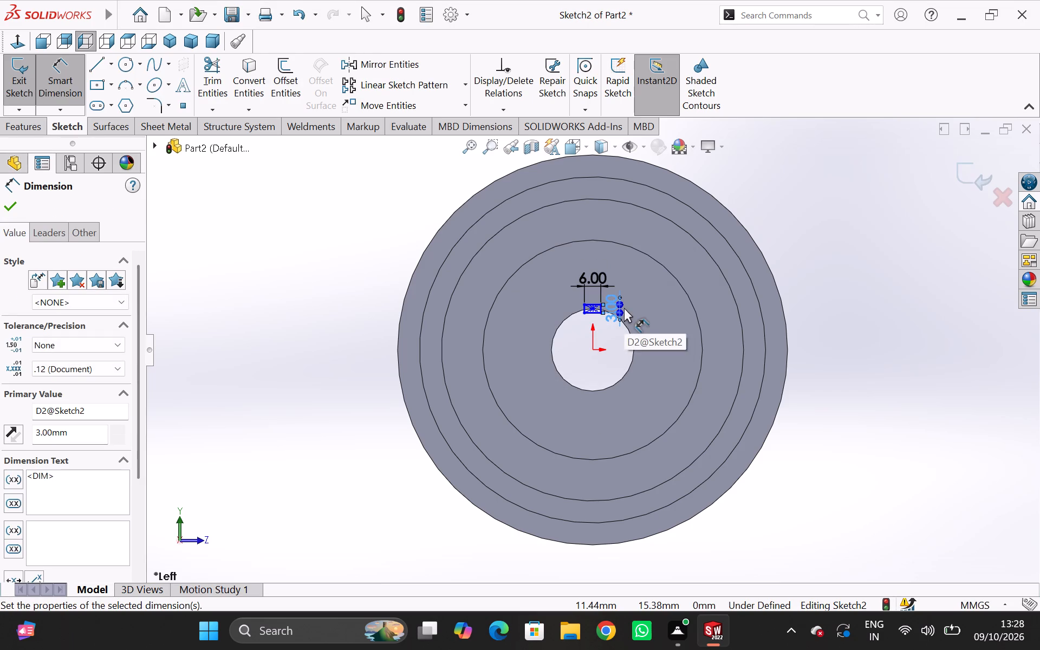
Change the keyway rectangle's height to 6 mm.
{"action": "double_click", "coordinate": [614, 305]}
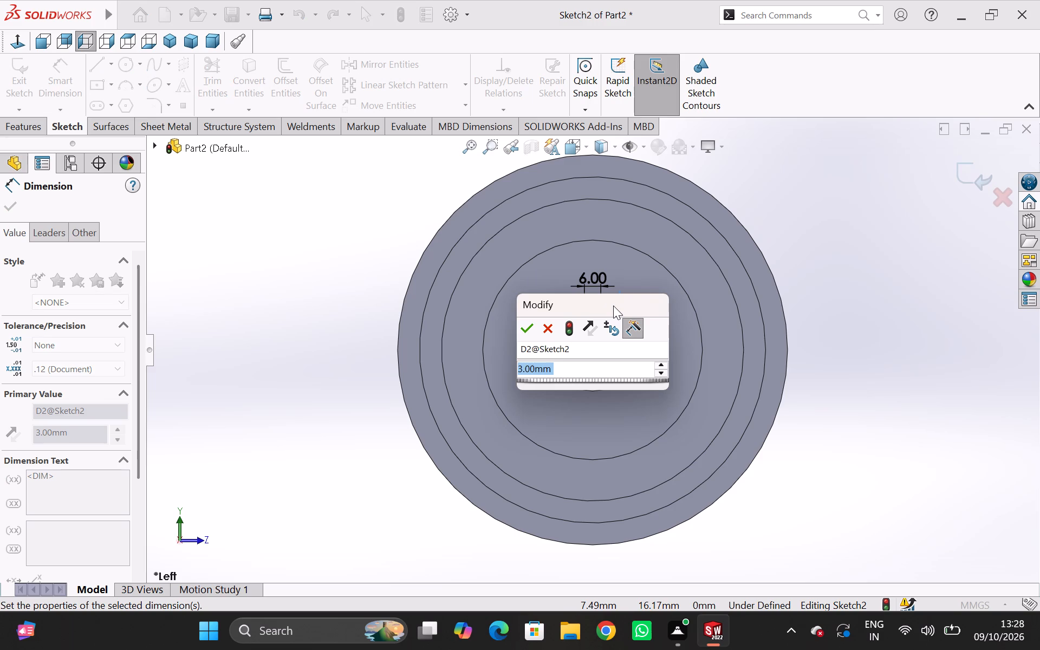
{"action": "key", "text": "6"}
{"action": "key", "text": "Return"}
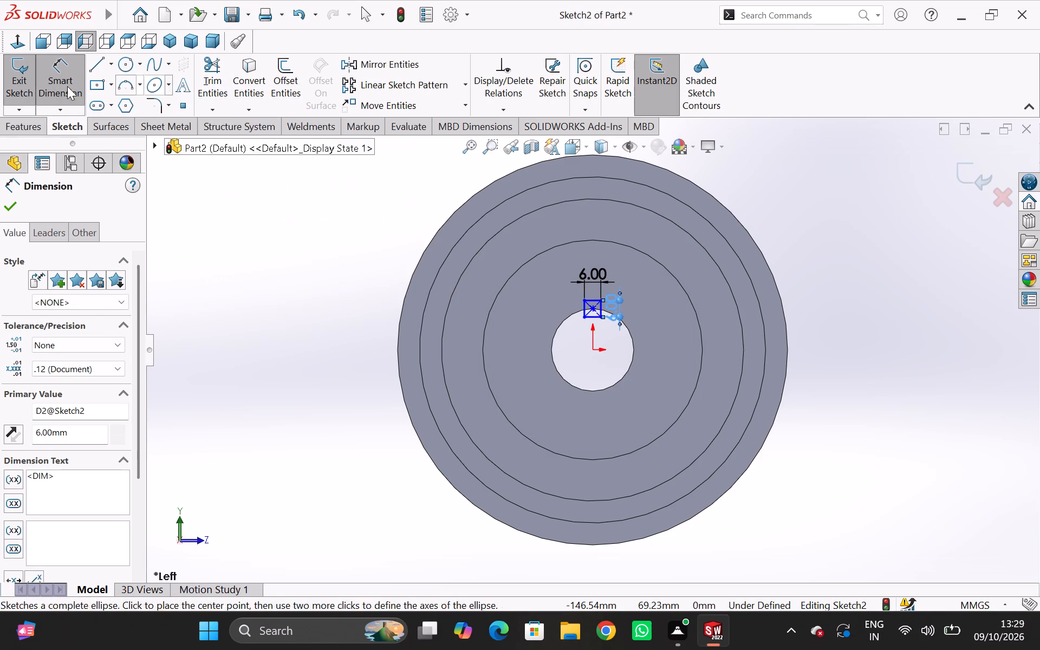
Exit the sketch and cut-extrude the keyway rectangle through the stepped part with a blind depth of 211 mm.
{"action": "left_click", "coordinate": [15, 81]}
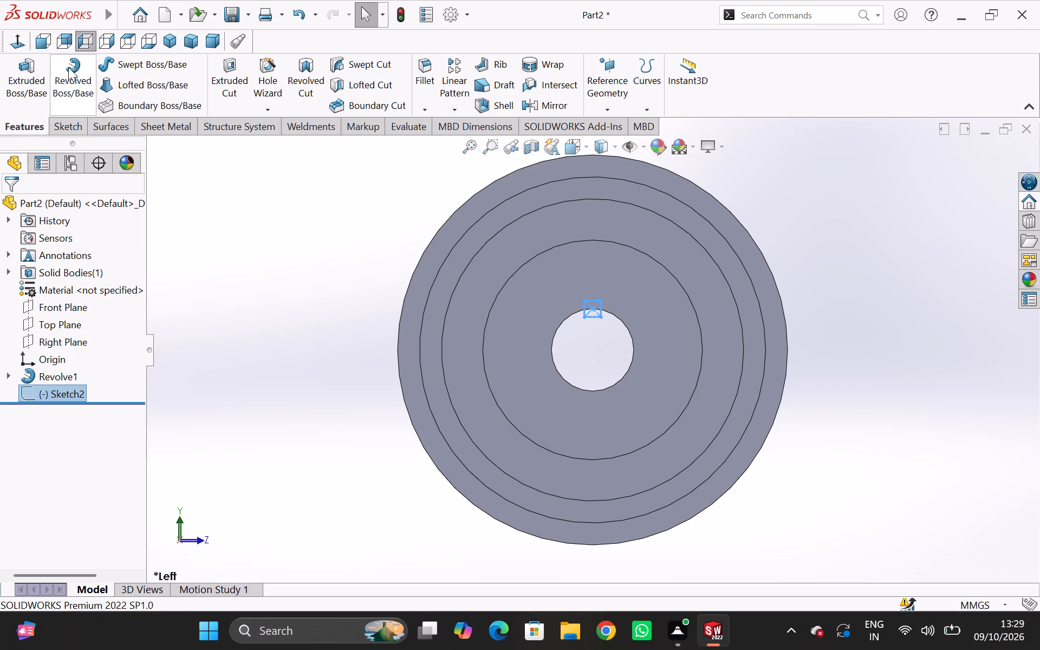
{"action": "left_click", "coordinate": [217, 74]}
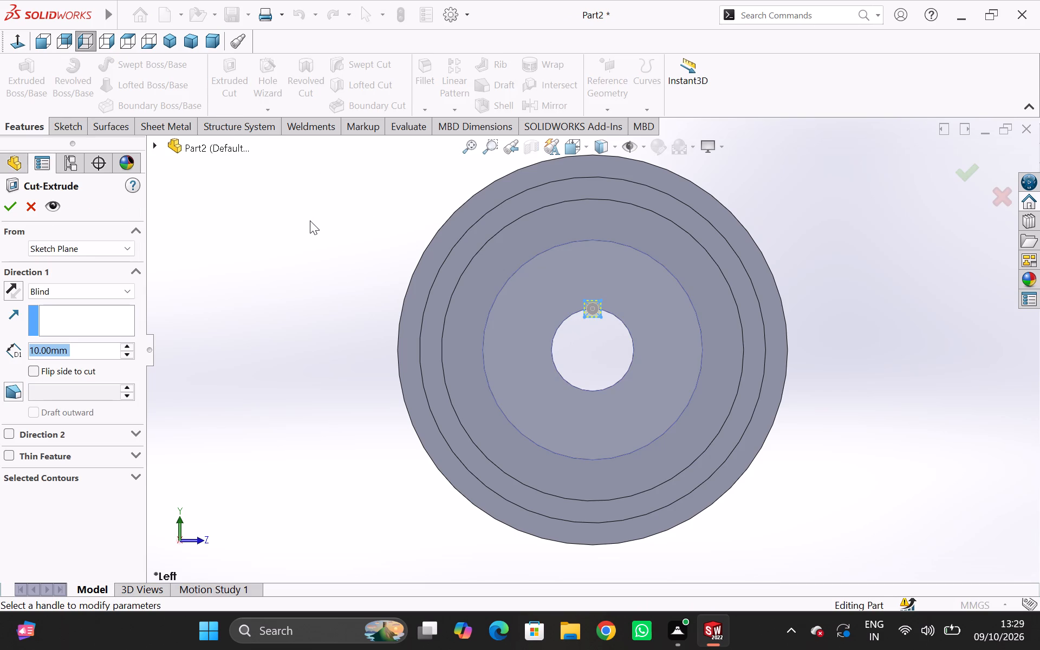
{"action": "middle_click_drag", "start_coordinate": [321, 223], "coordinate": [235, 362]}
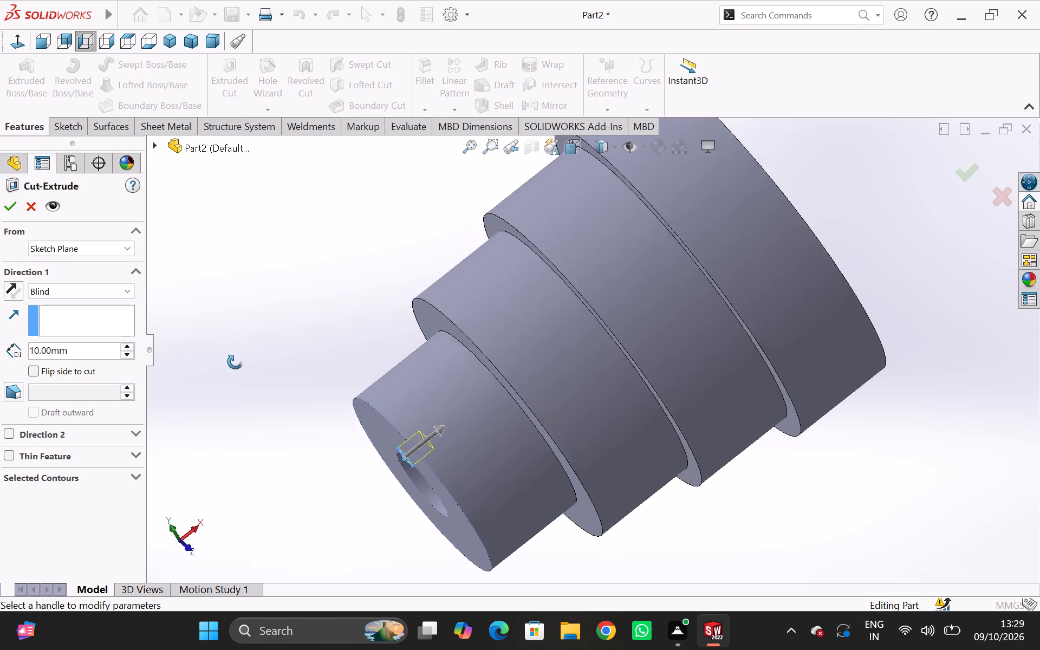
{"action": "middle_click_drag", "start_coordinate": [235, 362], "coordinate": [283, 334]}
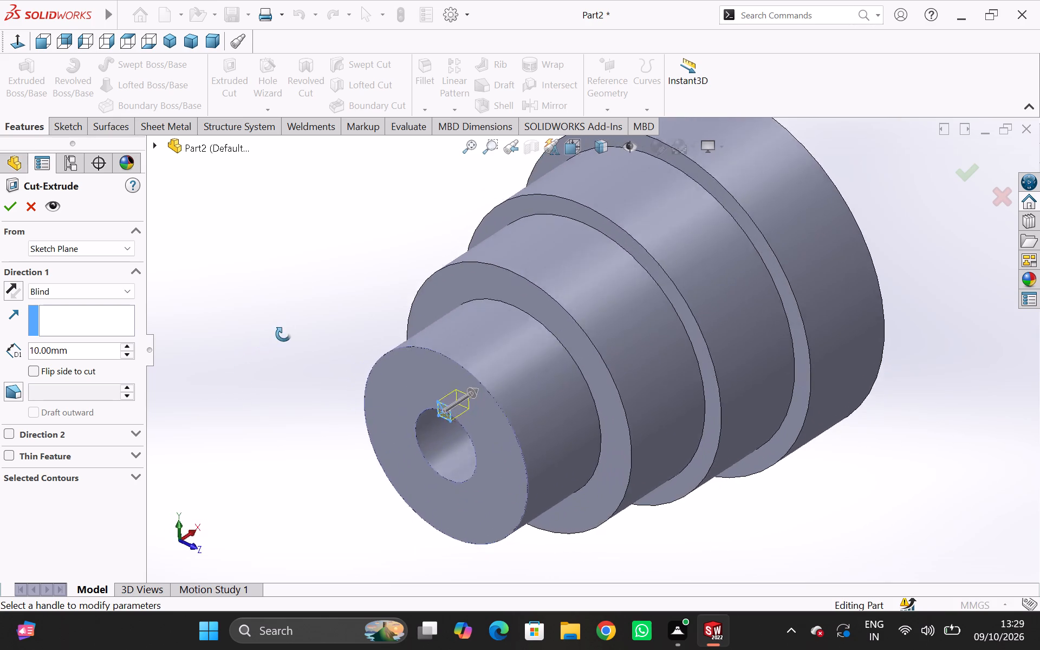
{"action": "middle_click_drag", "start_coordinate": [283, 334], "coordinate": [257, 326]}
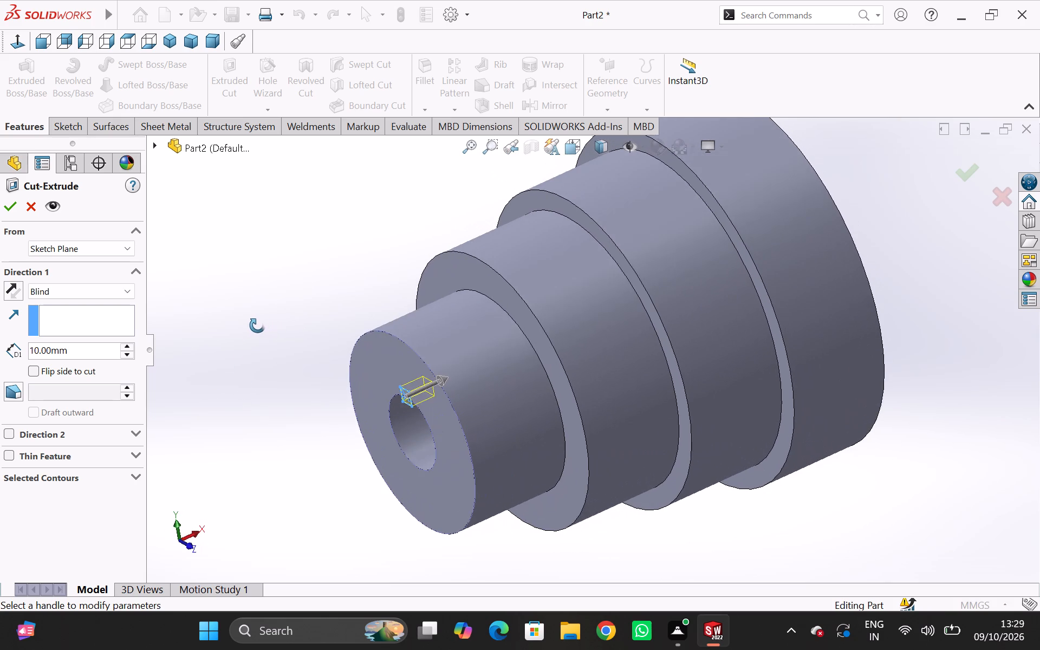
{"action": "middle_click_drag", "start_coordinate": [257, 326], "coordinate": [237, 328]}
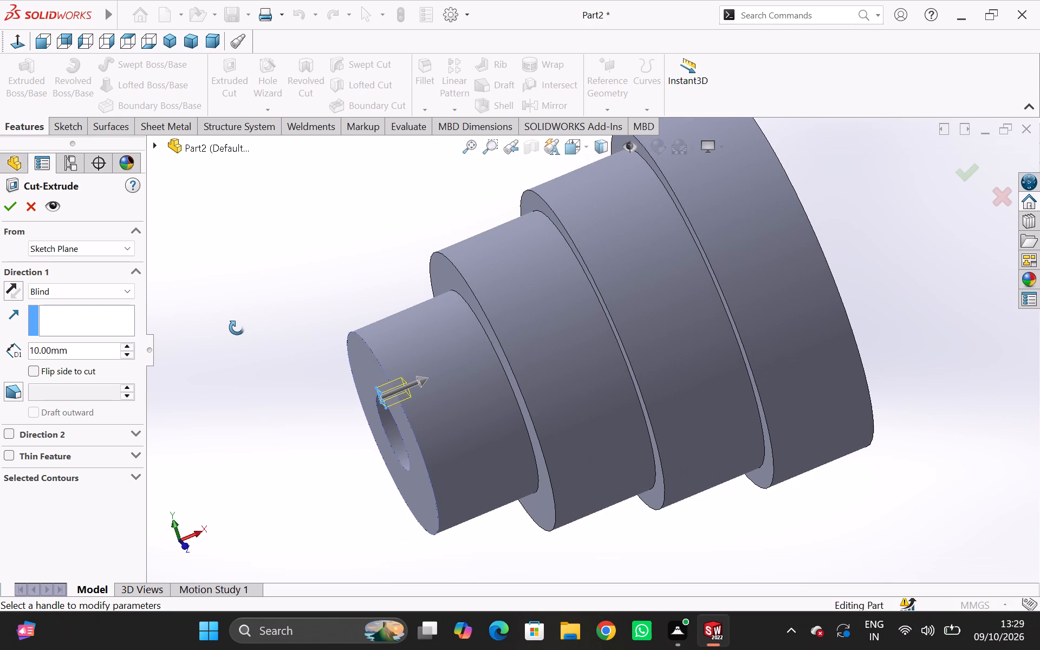
{"action": "middle_click_drag", "start_coordinate": [237, 328], "coordinate": [262, 316]}
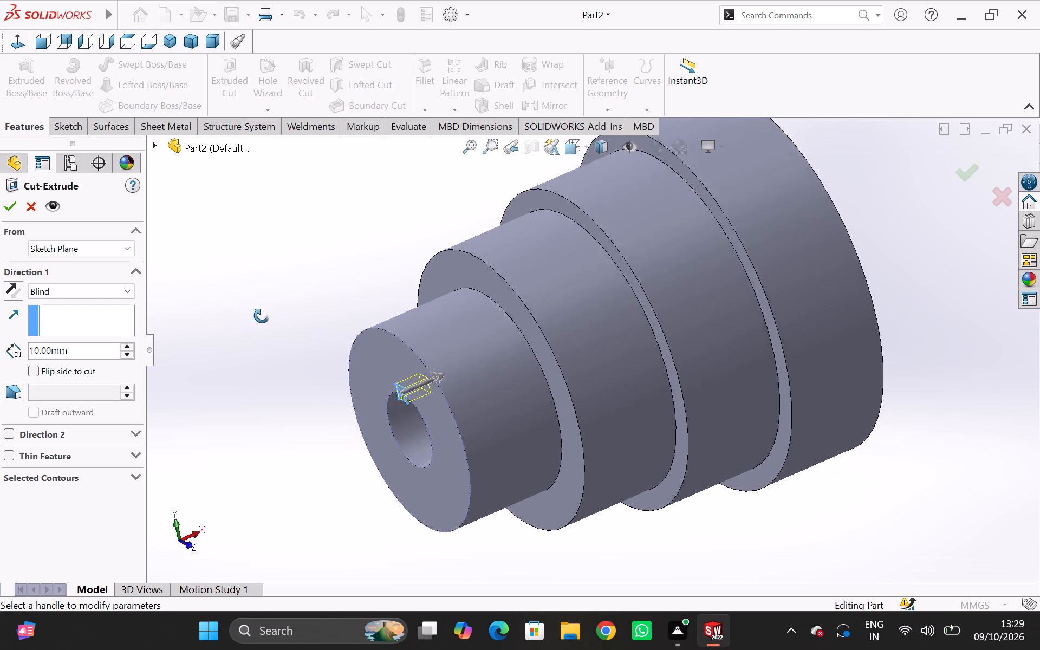
{"action": "middle_click_drag", "start_coordinate": [262, 316], "coordinate": [253, 314]}
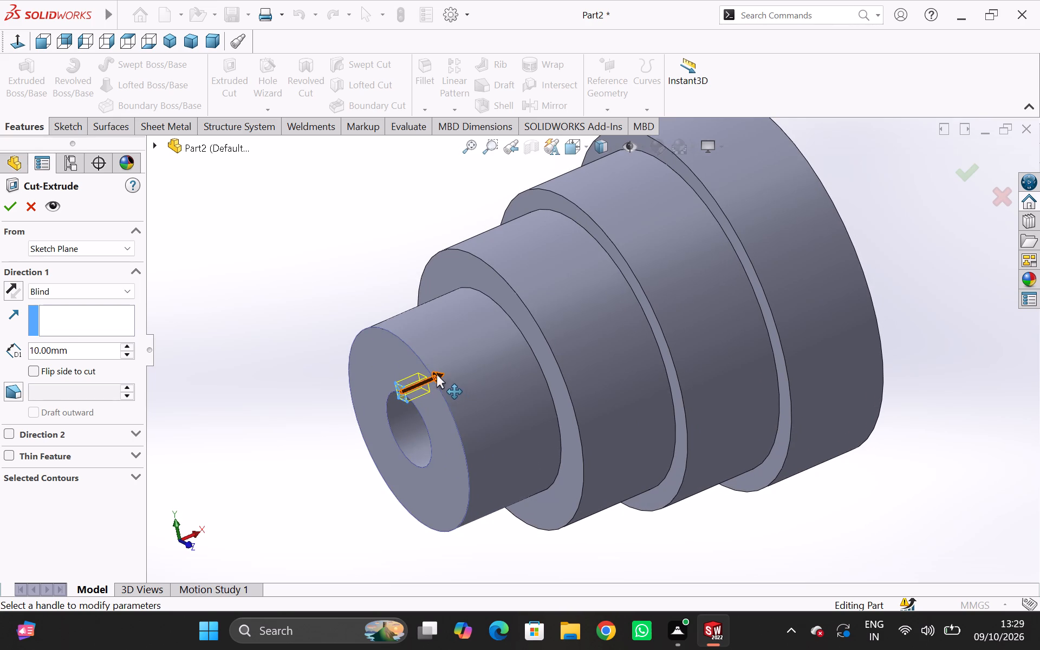
{"action": "left_click_drag", "start_coordinate": [437, 374], "coordinate": [905, 266]}
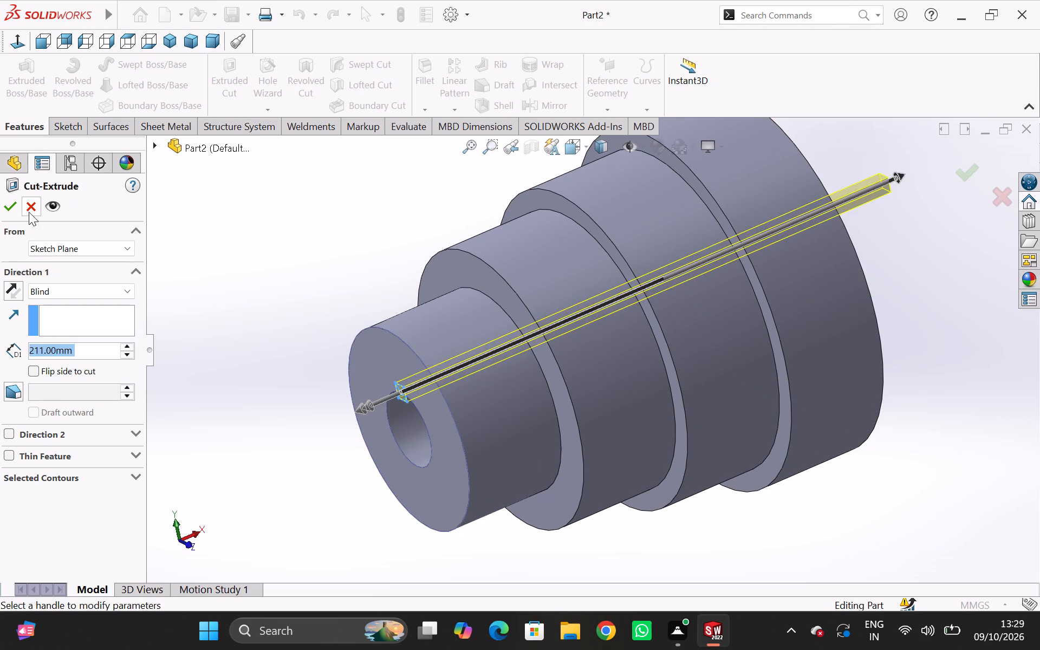
{"action": "left_click", "coordinate": [6, 201]}
Examine the keyway cut in the bore and the whole stepped part from several angles.
{"action": "middle_click_drag", "start_coordinate": [254, 295], "coordinate": [343, 223]}
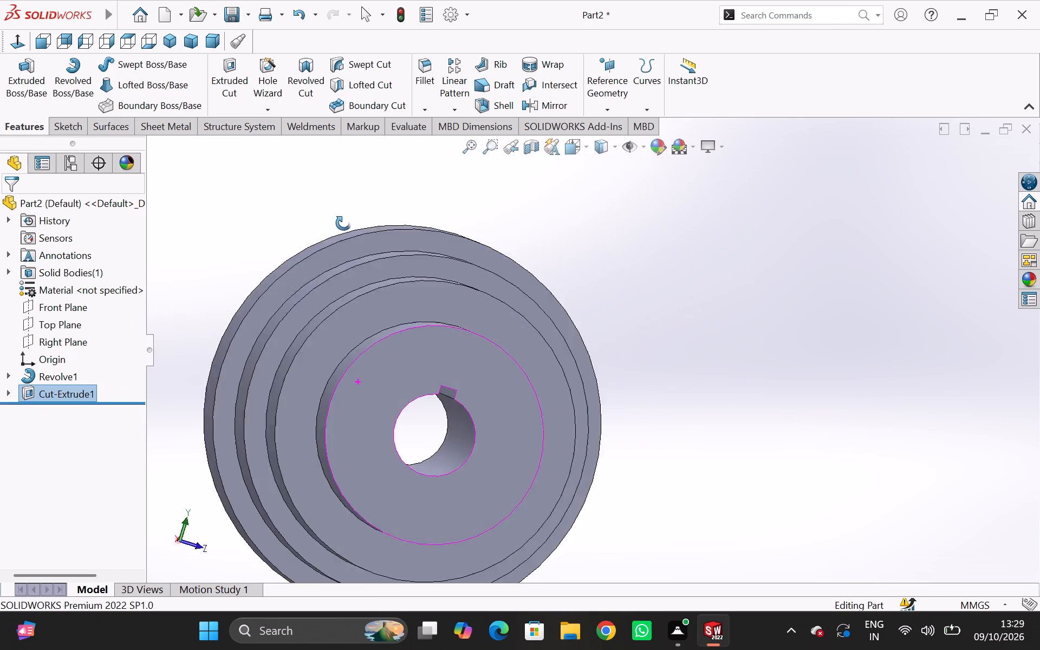
{"action": "middle_click_drag", "start_coordinate": [343, 223], "coordinate": [348, 230]}
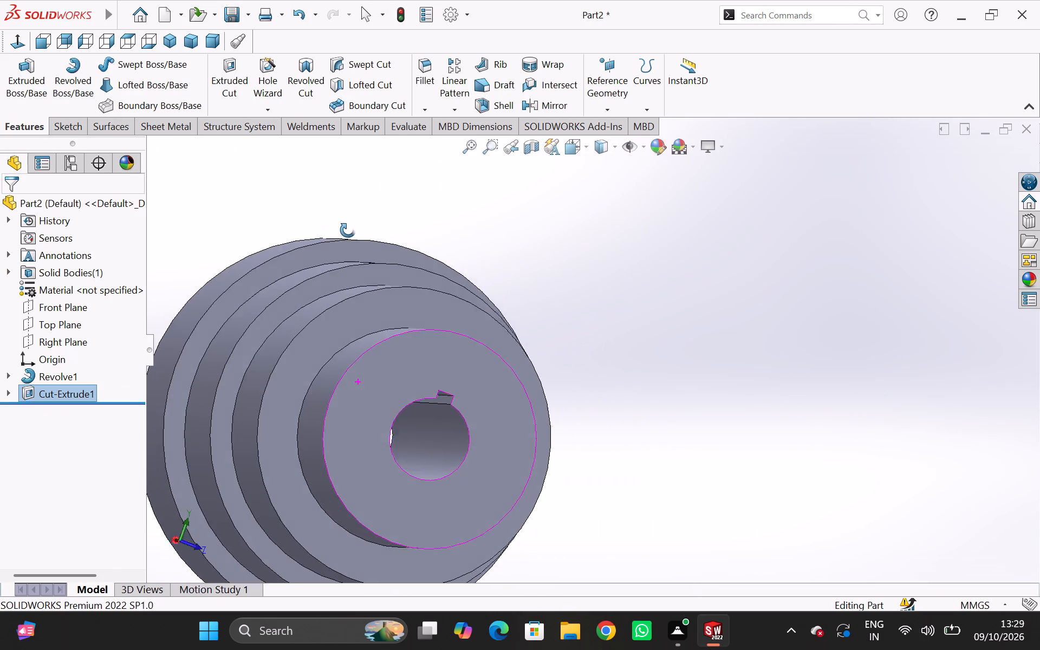
{"action": "middle_click_drag", "start_coordinate": [348, 230], "coordinate": [328, 223]}
{"action": "scroll", "coordinate": [308, 232], "scroll_direction": "down", "scroll_amount": 3}
{"action": "scroll", "coordinate": [302, 236], "scroll_direction": "up", "scroll_amount": 6}
{"action": "scroll", "coordinate": [467, 303], "scroll_direction": "up", "scroll_amount": 1}
{"action": "middle_click_drag", "start_coordinate": [471, 308], "coordinate": [485, 346]}
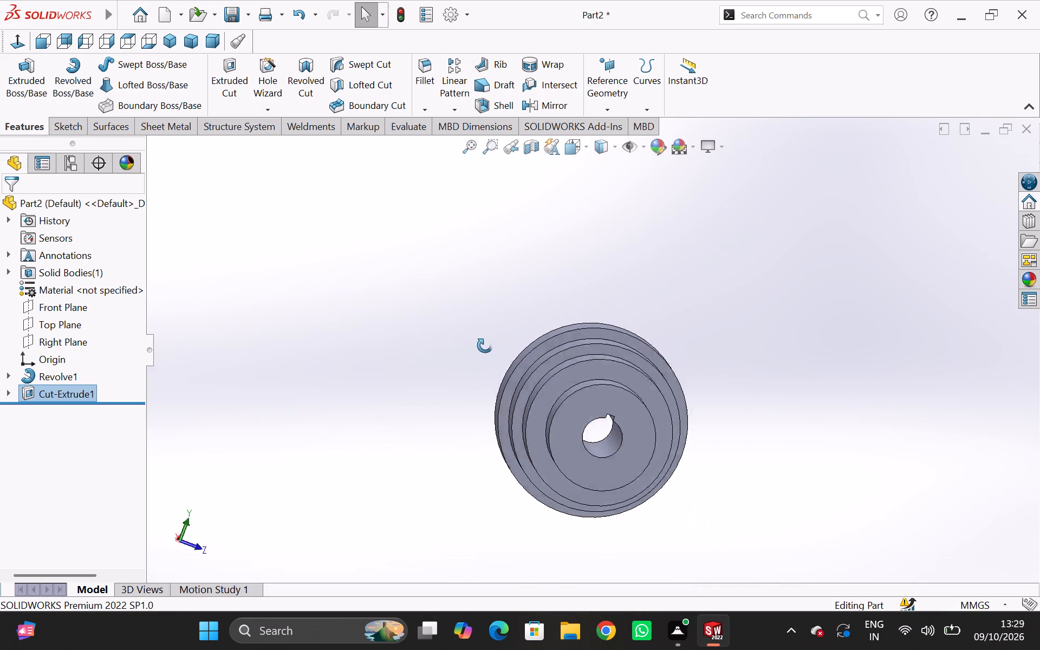
{"action": "middle_click_drag", "start_coordinate": [485, 346], "coordinate": [442, 284]}
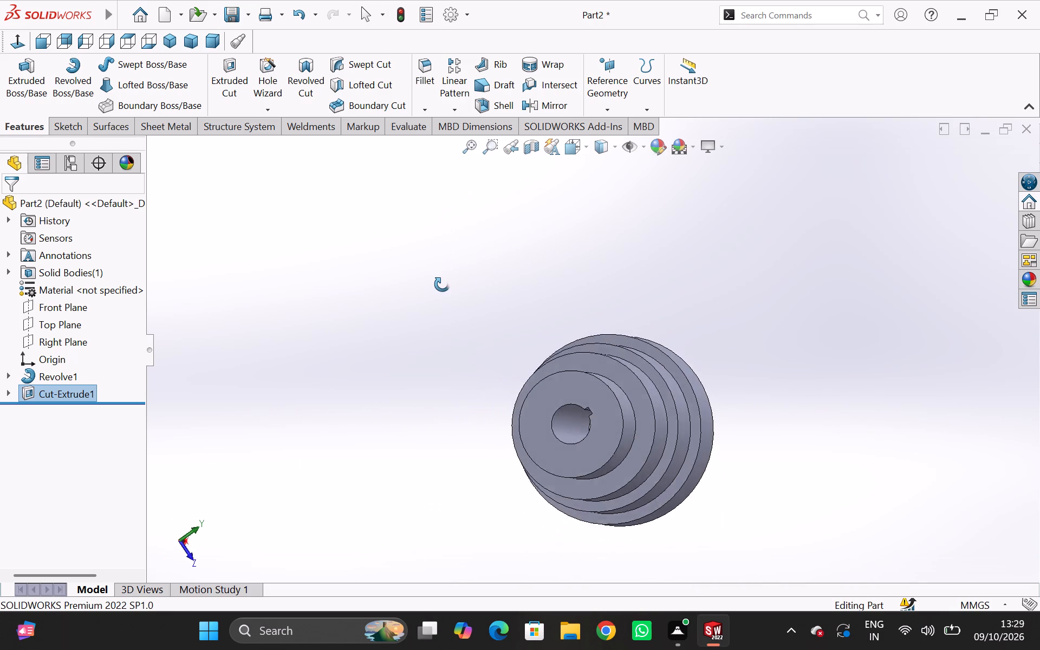
{"action": "middle_click_drag", "start_coordinate": [442, 284], "coordinate": [441, 308]}
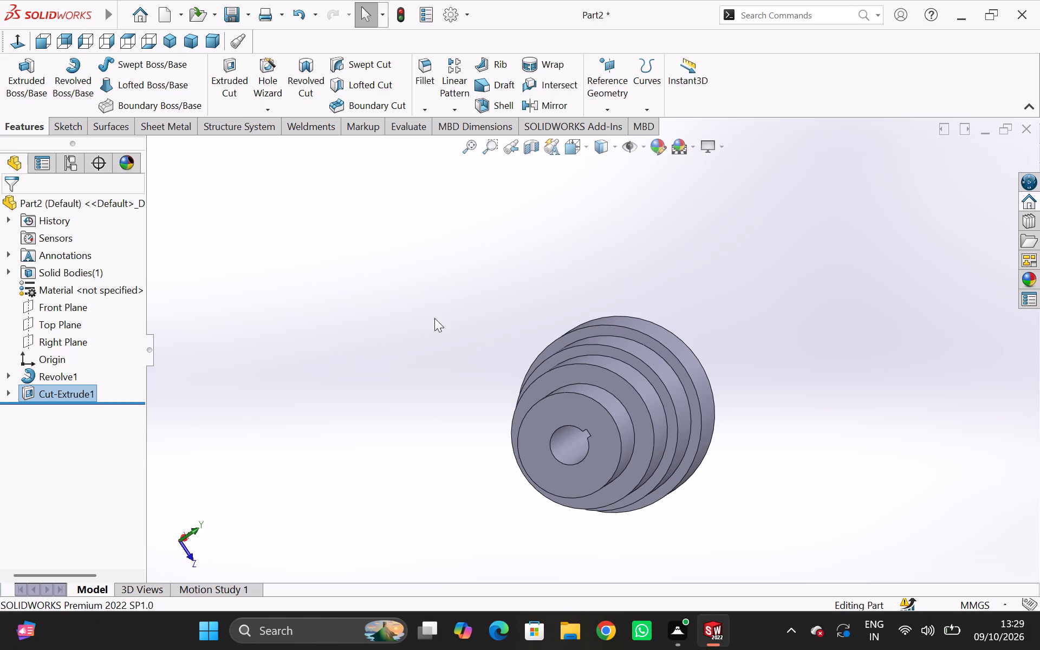
{"action": "scroll", "coordinate": [472, 290], "scroll_direction": "down", "scroll_amount": 2}
{"action": "scroll", "coordinate": [477, 291], "scroll_direction": "up", "scroll_amount": 2}
{"action": "middle_click_drag", "start_coordinate": [519, 300], "coordinate": [537, 308]}
{"action": "scroll", "coordinate": [519, 300], "scroll_direction": "down", "scroll_amount": 1}
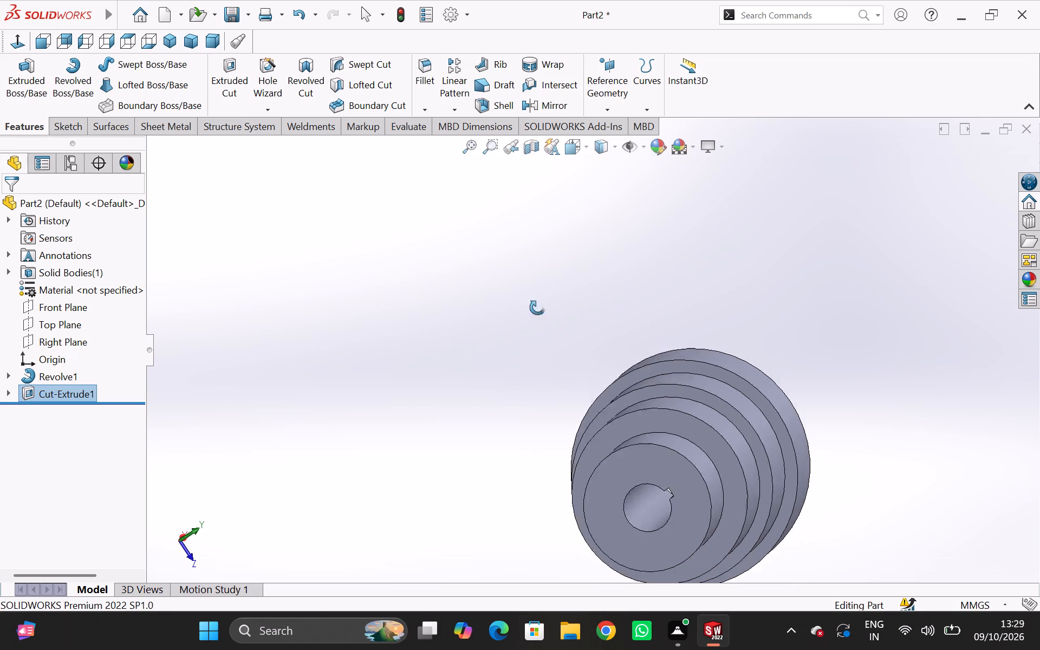
{"action": "middle_click_drag", "start_coordinate": [537, 308], "coordinate": [592, 275]}
{"action": "scroll", "coordinate": [592, 275], "scroll_direction": "up", "scroll_amount": 1}
{"action": "scroll", "coordinate": [622, 318], "scroll_direction": "down", "scroll_amount": 2}
{"action": "scroll", "coordinate": [626, 322], "scroll_direction": "up", "scroll_amount": 6}
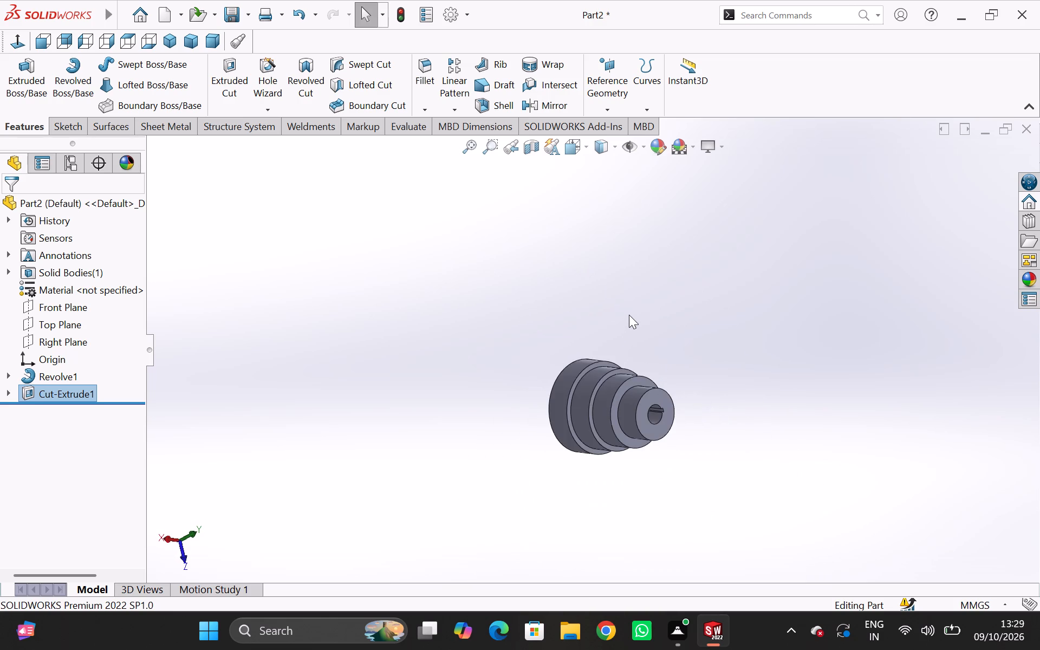
{"action": "middle_click_drag", "start_coordinate": [635, 315], "coordinate": [602, 318]}
{"action": "scroll", "coordinate": [602, 320], "scroll_direction": "up", "scroll_amount": 1}
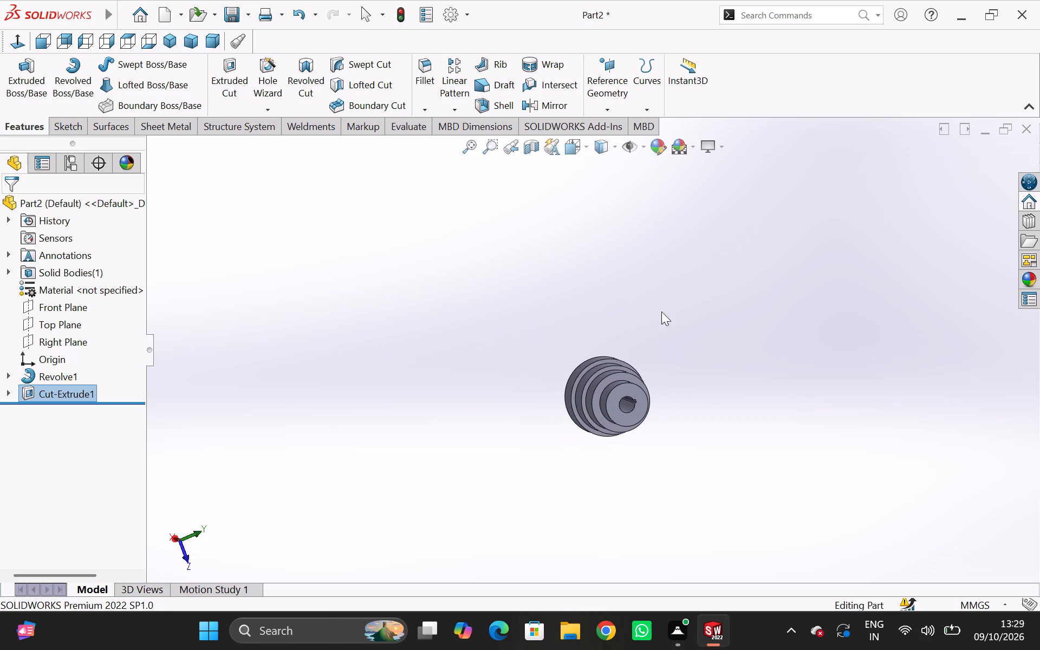
Save the part as Stepped Pulley in the solid works folder.
{"action": "key", "text": "ctrl+s"}
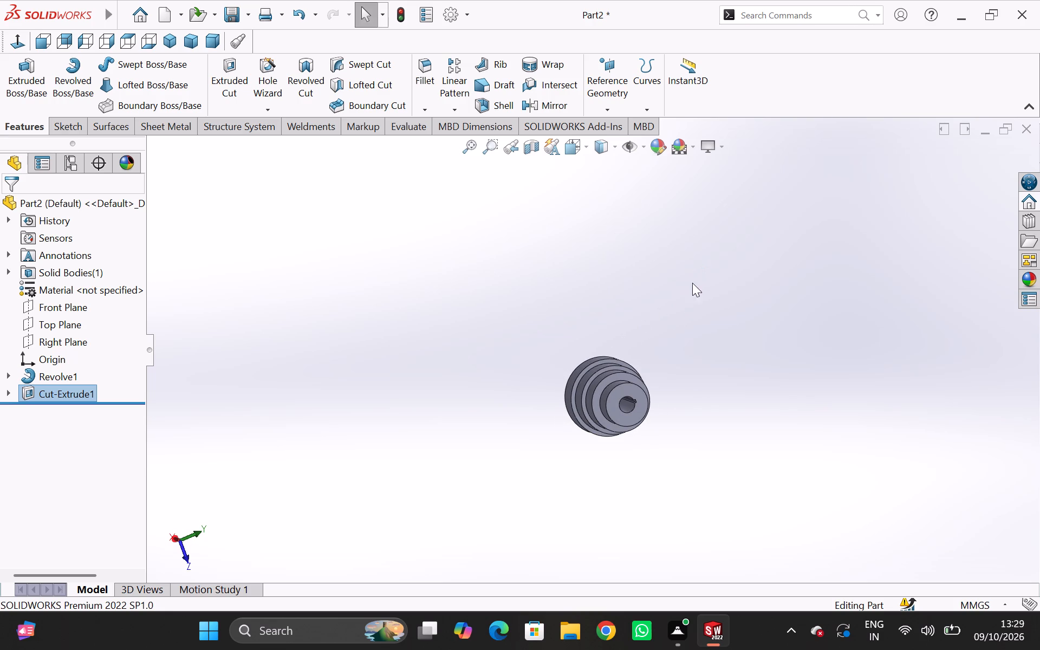
{"action": "left_click_drag", "start_coordinate": [164, 237], "coordinate": [150, 241]}
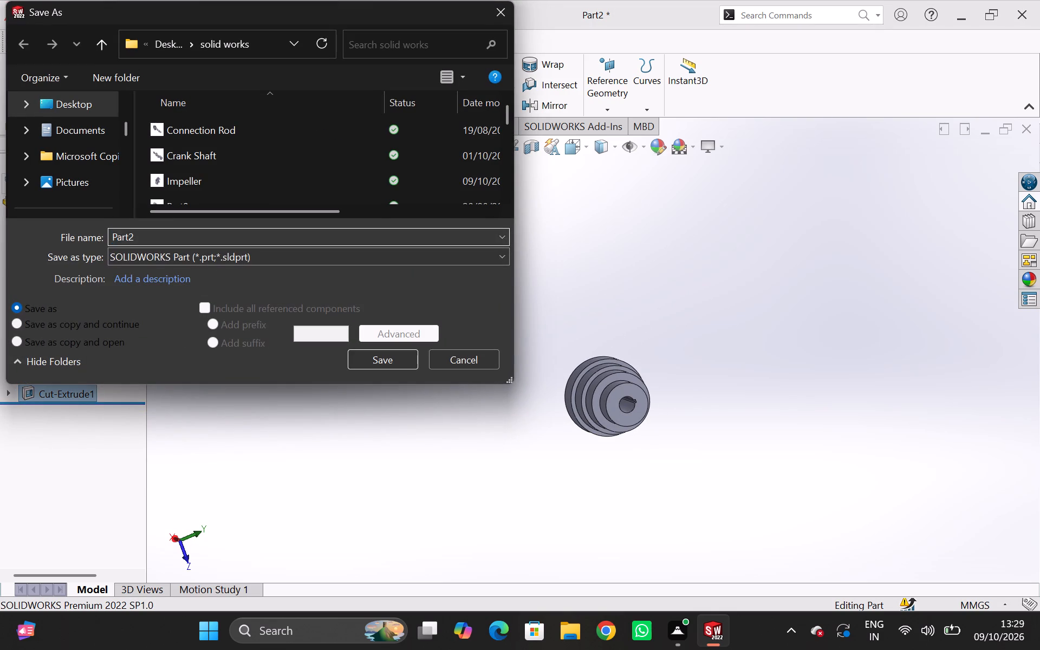
{"action": "left_click_drag", "start_coordinate": [150, 241], "coordinate": [91, 249]}
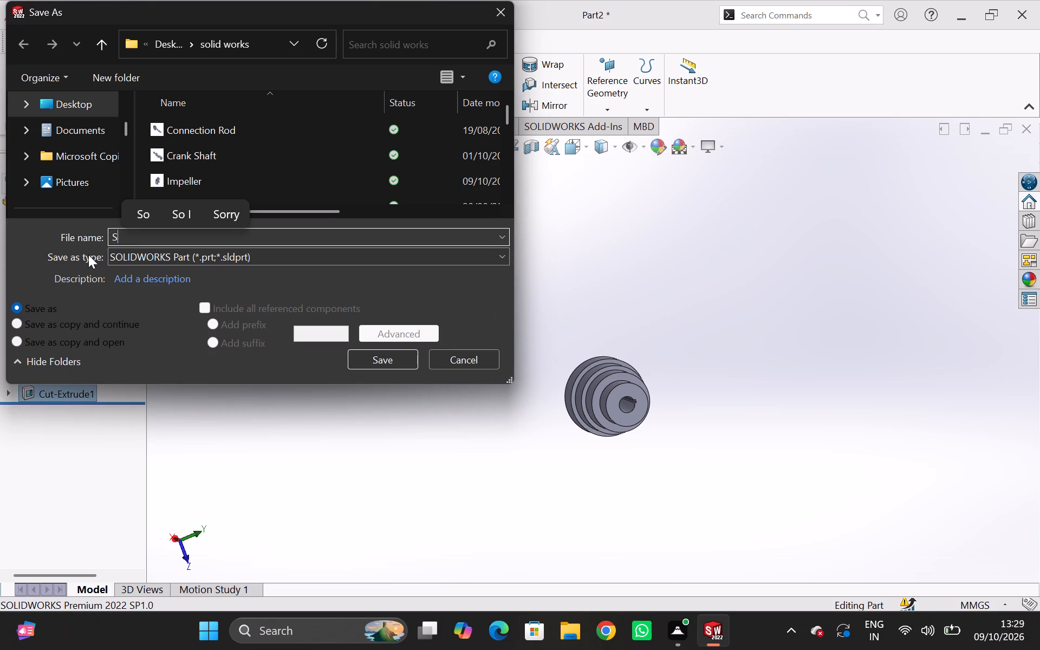
{"action": "type", "text": "tw"}
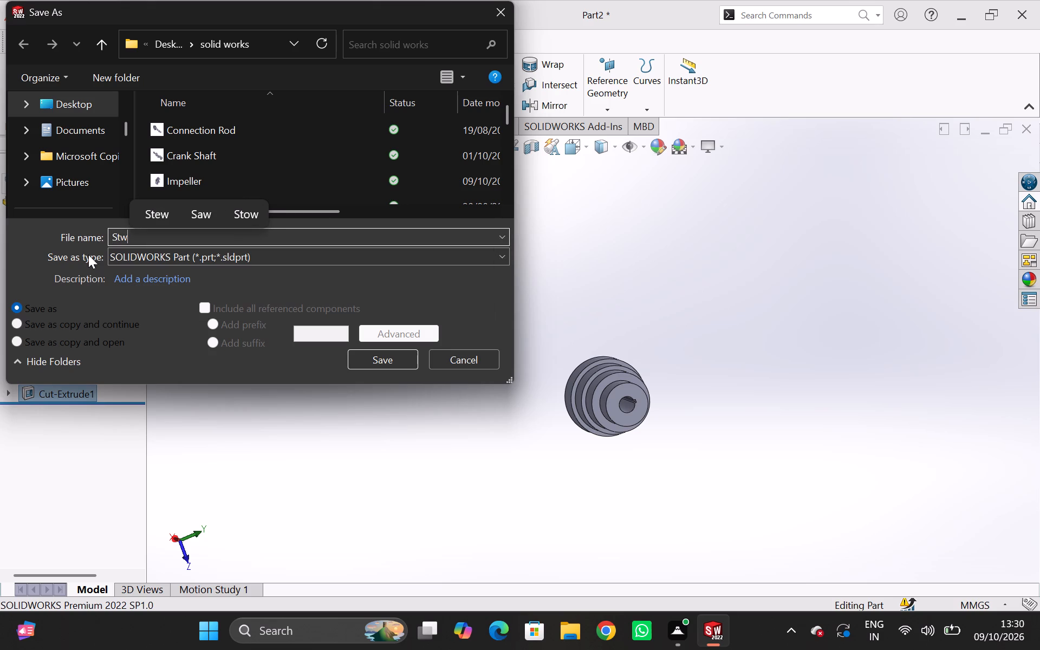
{"action": "key", "text": "BackSpace"}
{"action": "key", "text": "e"}
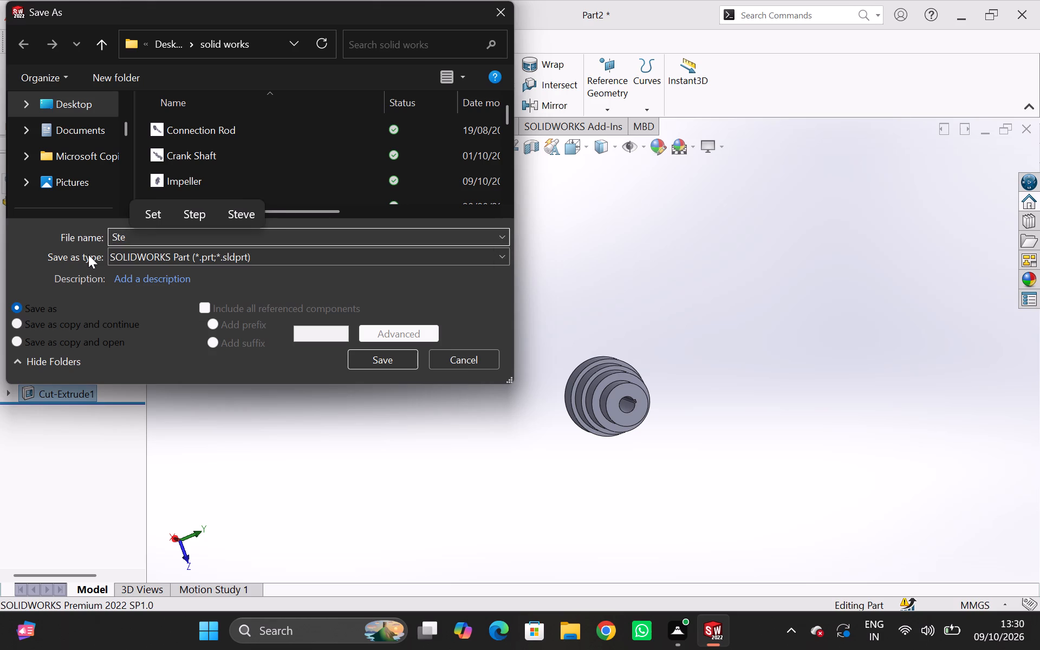
{"action": "type", "text": "pp"}
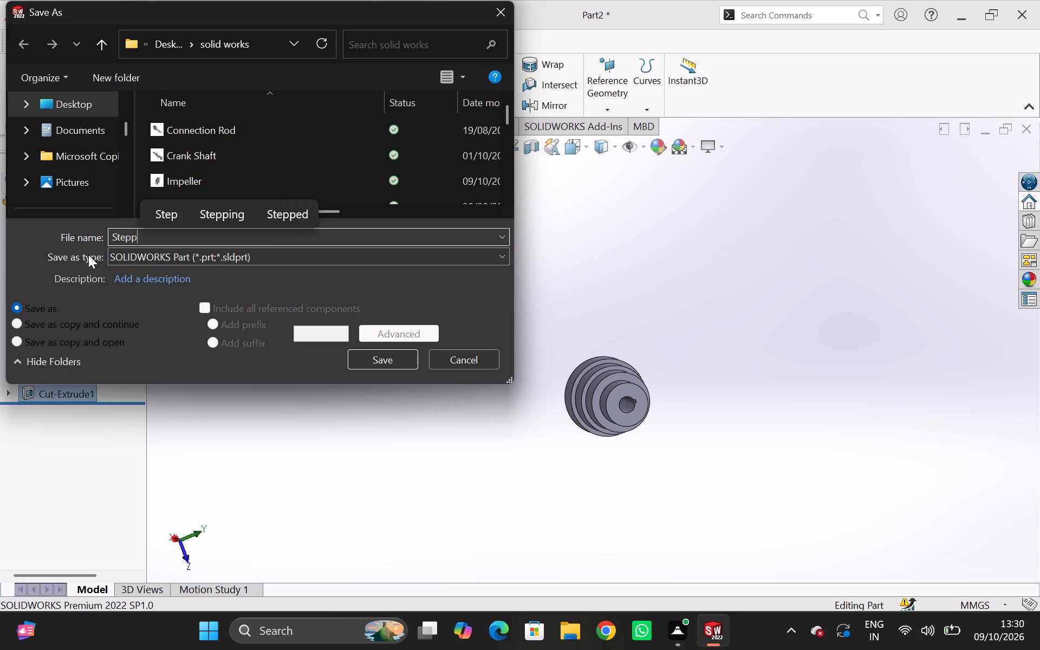
{"action": "type", "text": "ed"}
{"action": "key", "text": "space"}
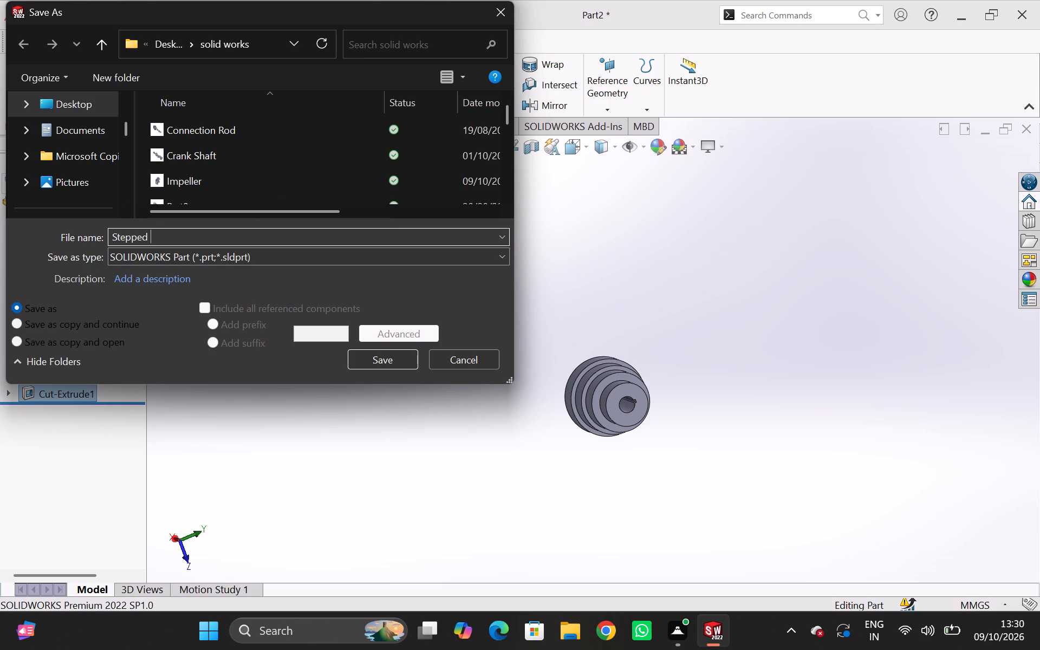
{"action": "key", "text": "p"}
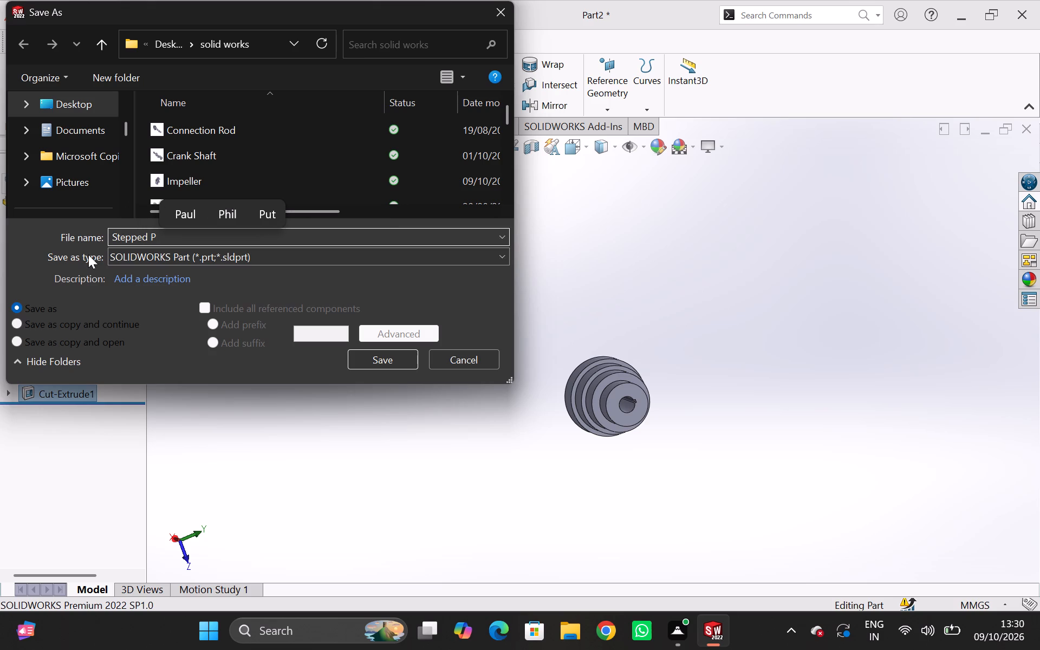
{"action": "type", "text": "ull"}
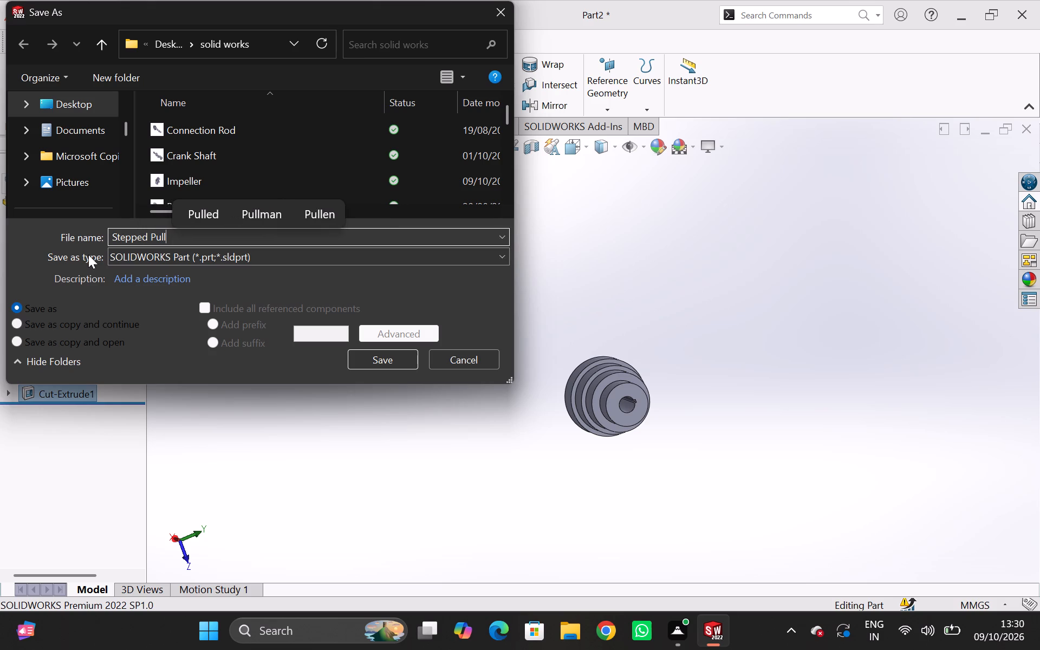
{"action": "type", "text": "ey"}
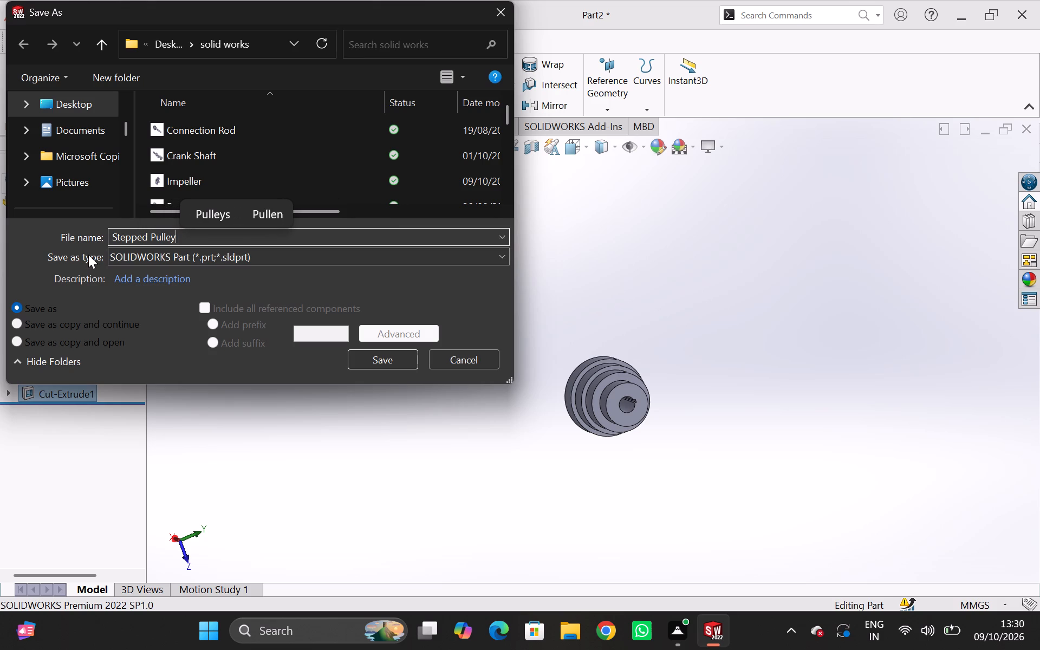
{"action": "key", "text": "Return"}
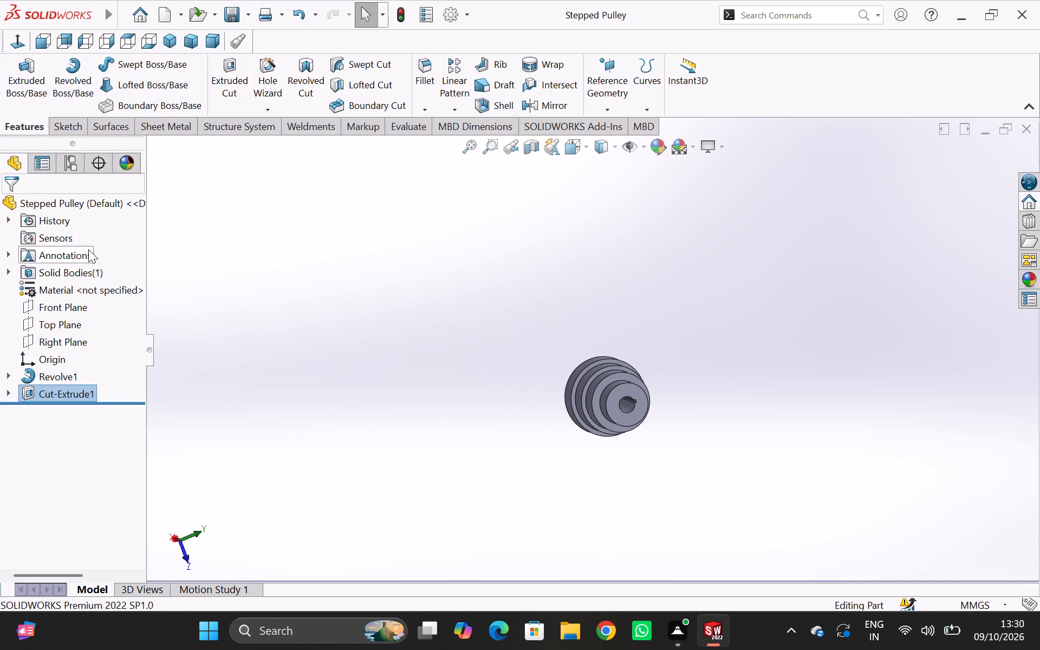
Make a drawing from the stepped pulley part on a standard A3 (ISO) sheet.
{"action": "left_click", "coordinate": [61, 132]}
{"action": "left_click", "coordinate": [54, 128]}
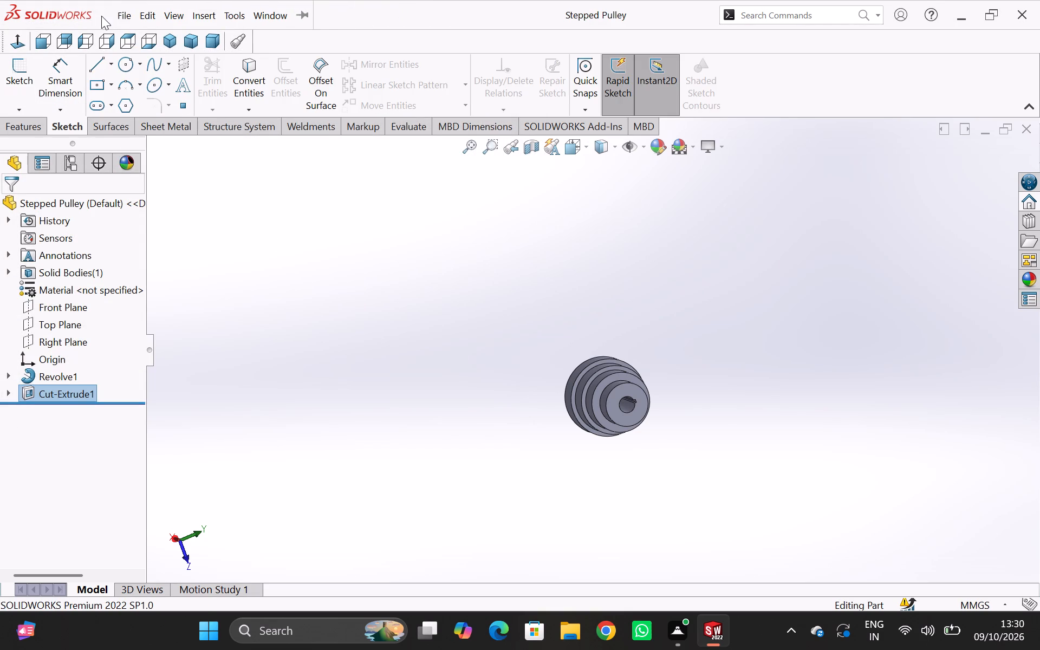
{"action": "left_click", "coordinate": [128, 10]}
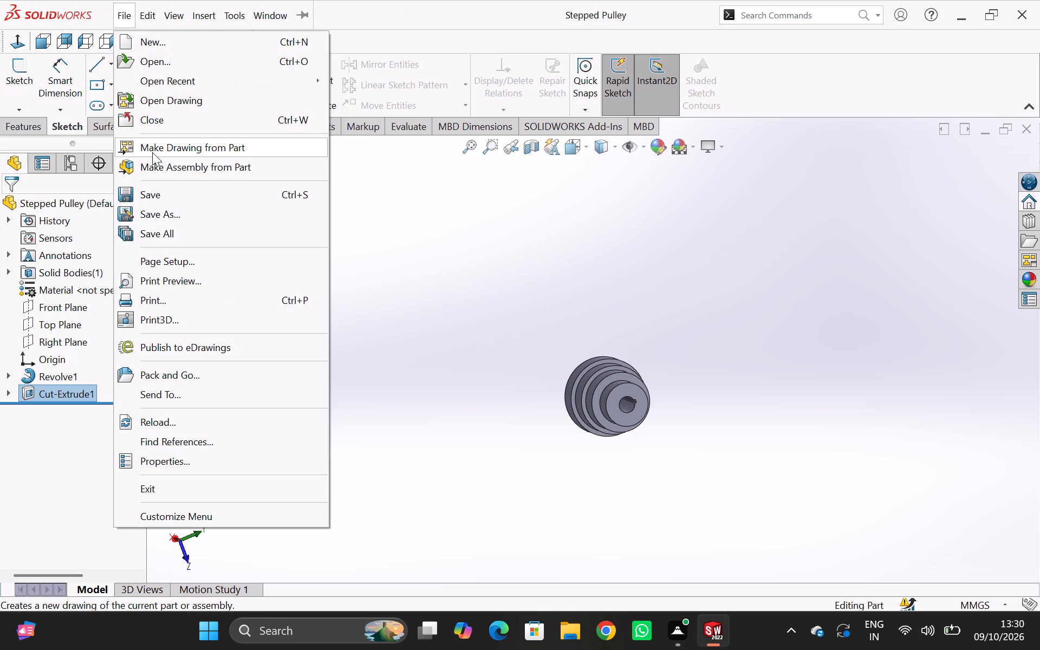
{"action": "left_click", "coordinate": [153, 152]}
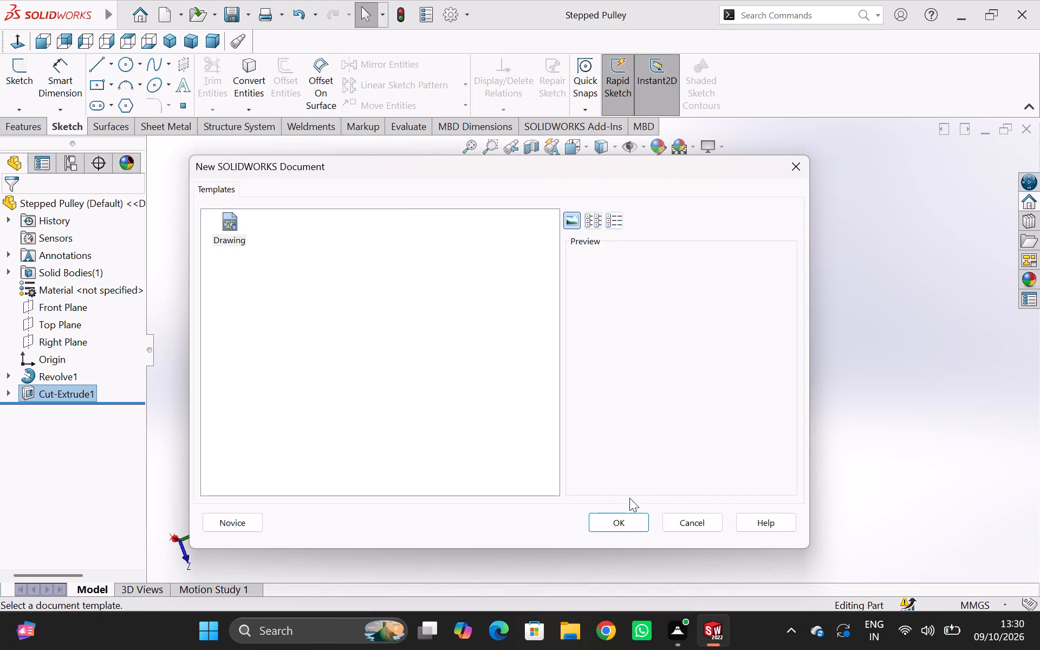
{"action": "left_click", "coordinate": [621, 519]}
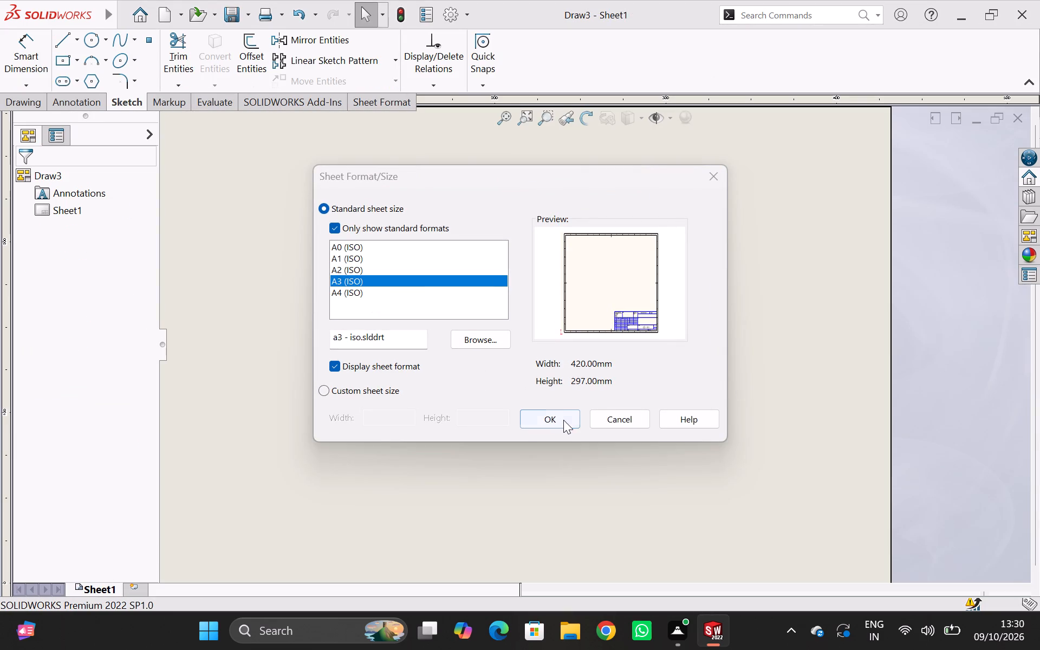
{"action": "left_click", "coordinate": [563, 420]}
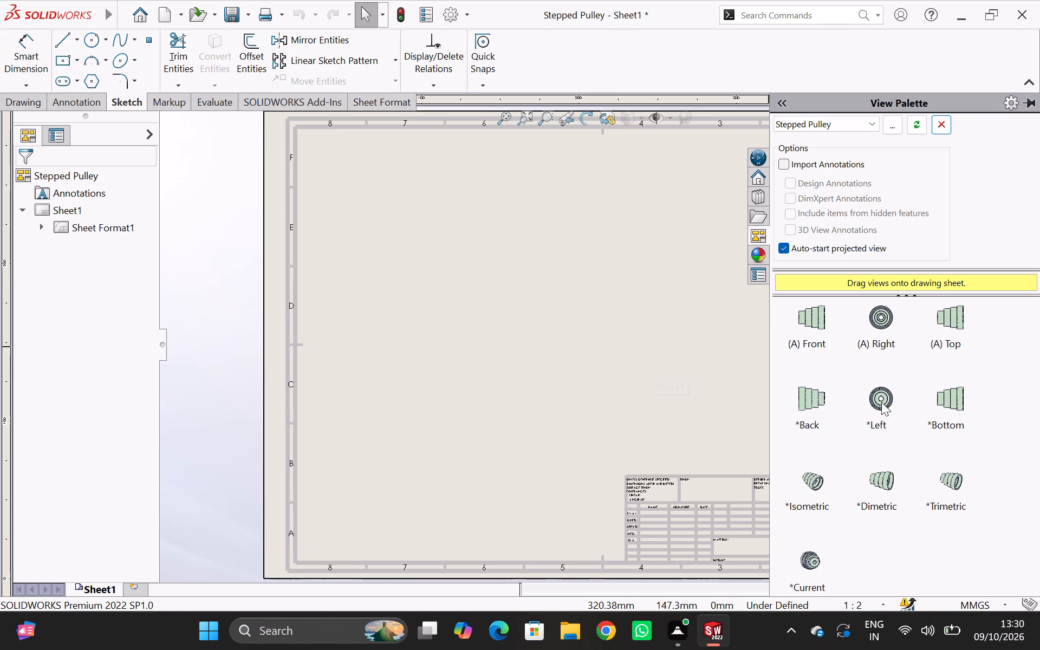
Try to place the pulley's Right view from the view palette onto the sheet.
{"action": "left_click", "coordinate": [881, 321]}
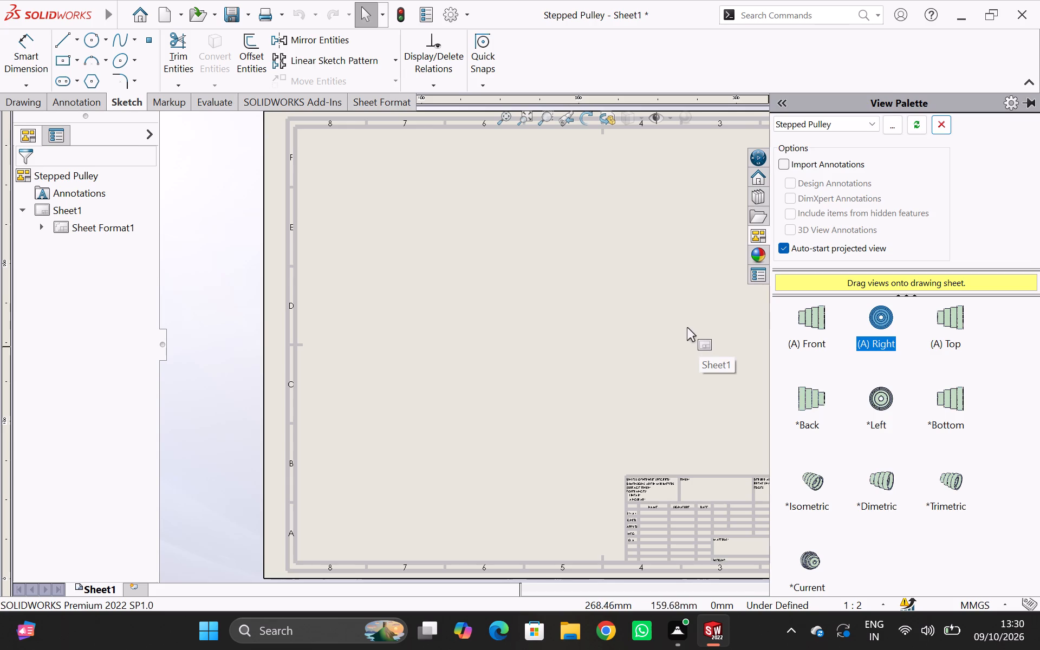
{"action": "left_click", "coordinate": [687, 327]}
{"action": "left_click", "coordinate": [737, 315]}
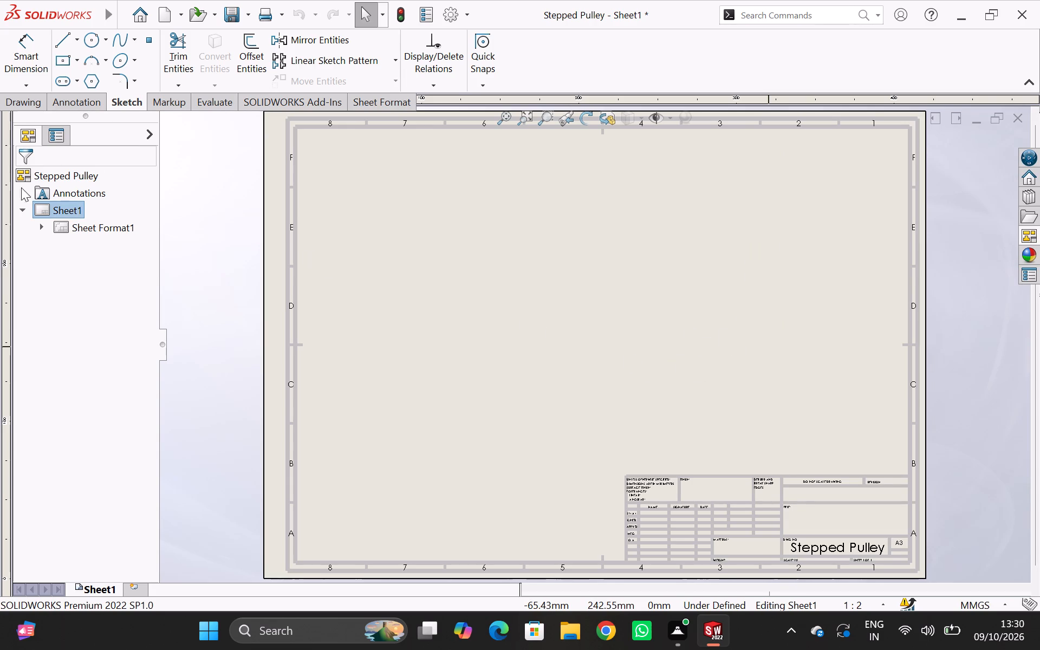
Insert the Stepped Pulley's front model view mid-sheet, with a projected circular end view to its right and a pictorial view at its lower left.
{"action": "left_click", "coordinate": [18, 101]}
{"action": "left_click", "coordinate": [16, 67]}
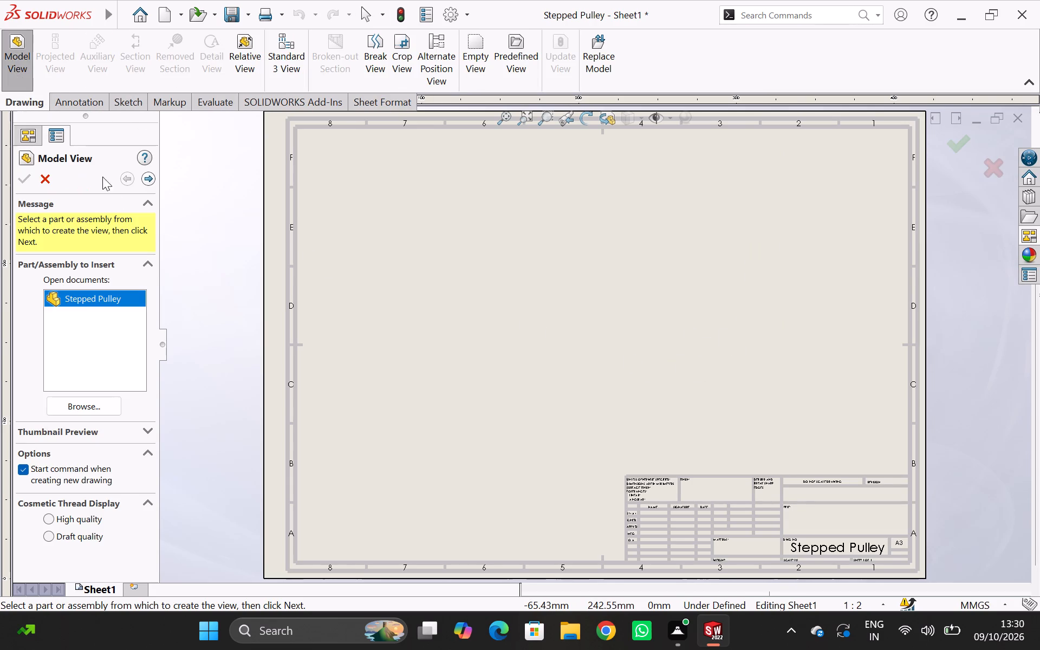
{"action": "double_click", "coordinate": [108, 296]}
{"action": "left_click", "coordinate": [91, 441]}
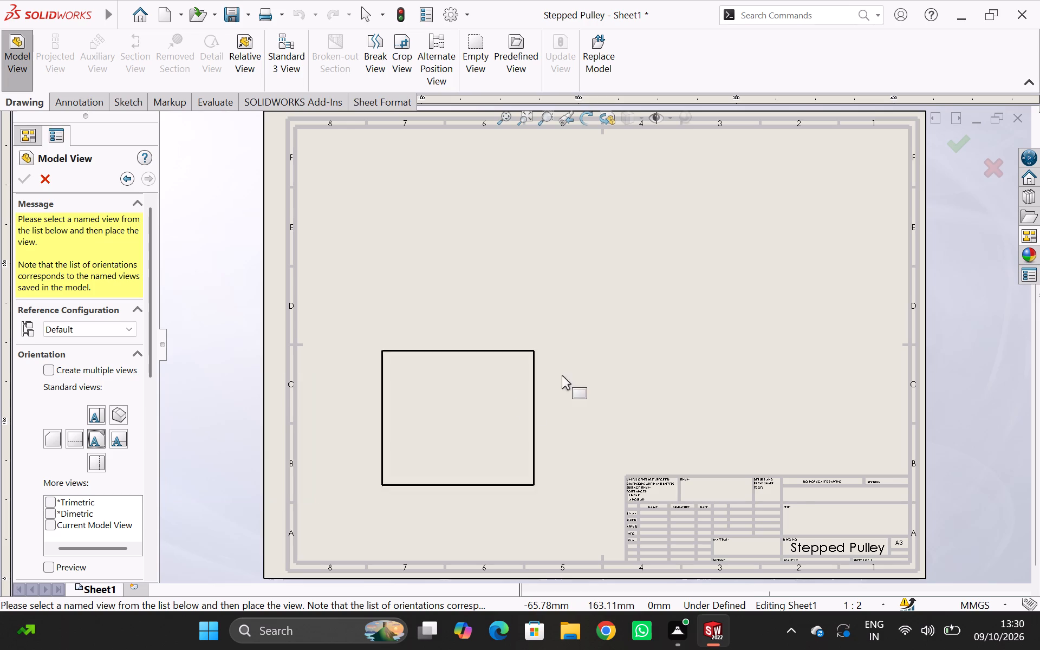
{"action": "left_click", "coordinate": [610, 342]}
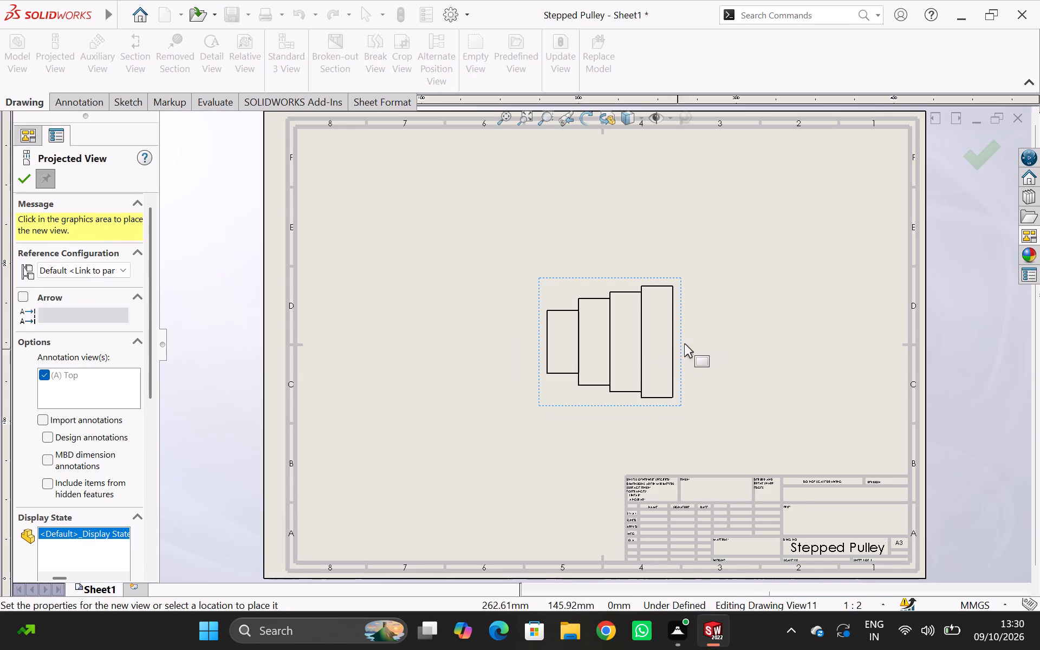
{"action": "left_click", "coordinate": [784, 328]}
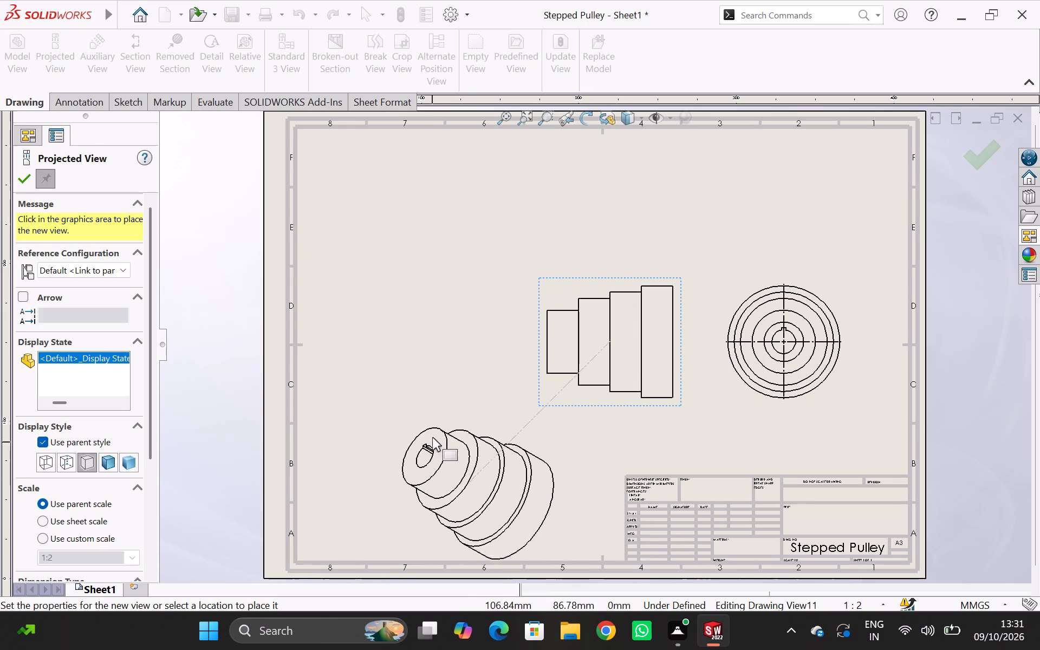
{"action": "left_click", "coordinate": [421, 408]}
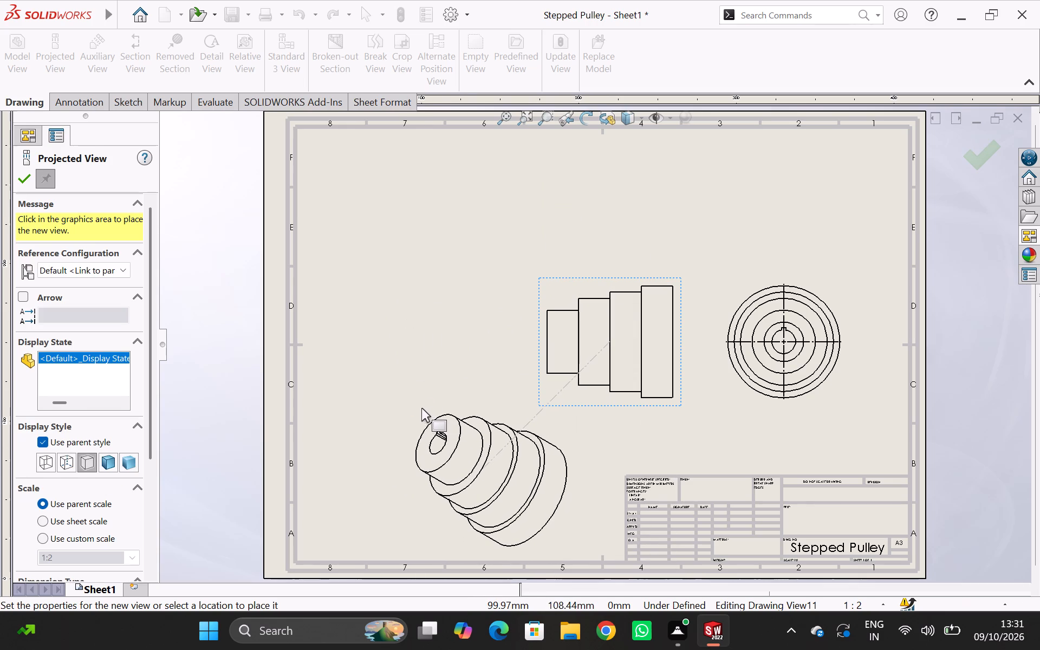
{"action": "key", "text": "Escape"}
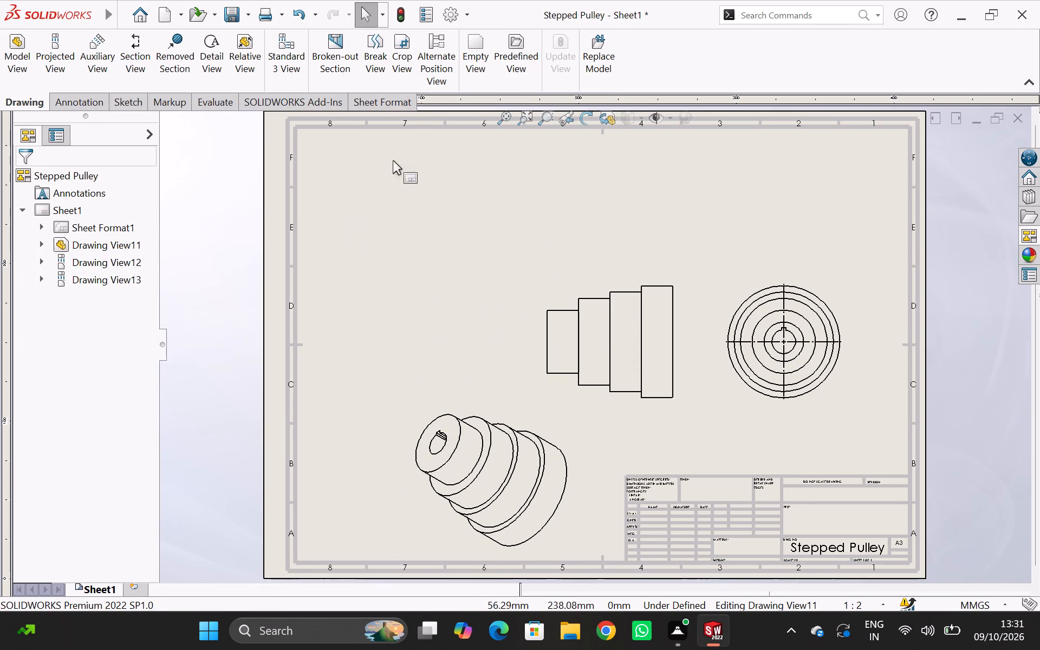
Create section view A-A with a horizontal cutting line along the front view's axis and place it above that view.
{"action": "left_click", "coordinate": [137, 55]}
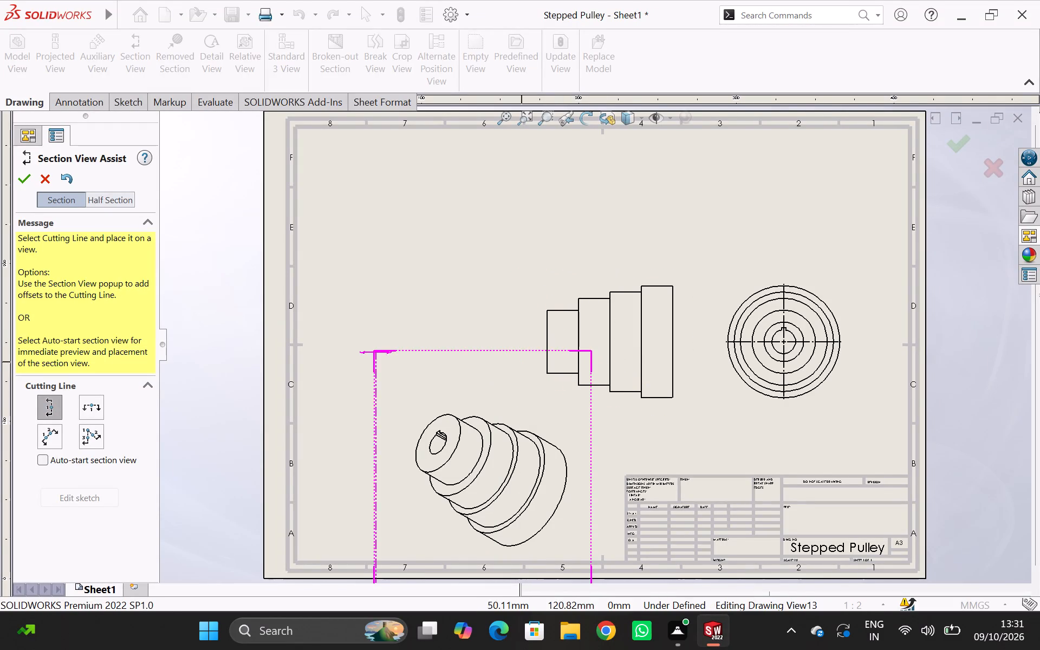
{"action": "left_click", "coordinate": [93, 415]}
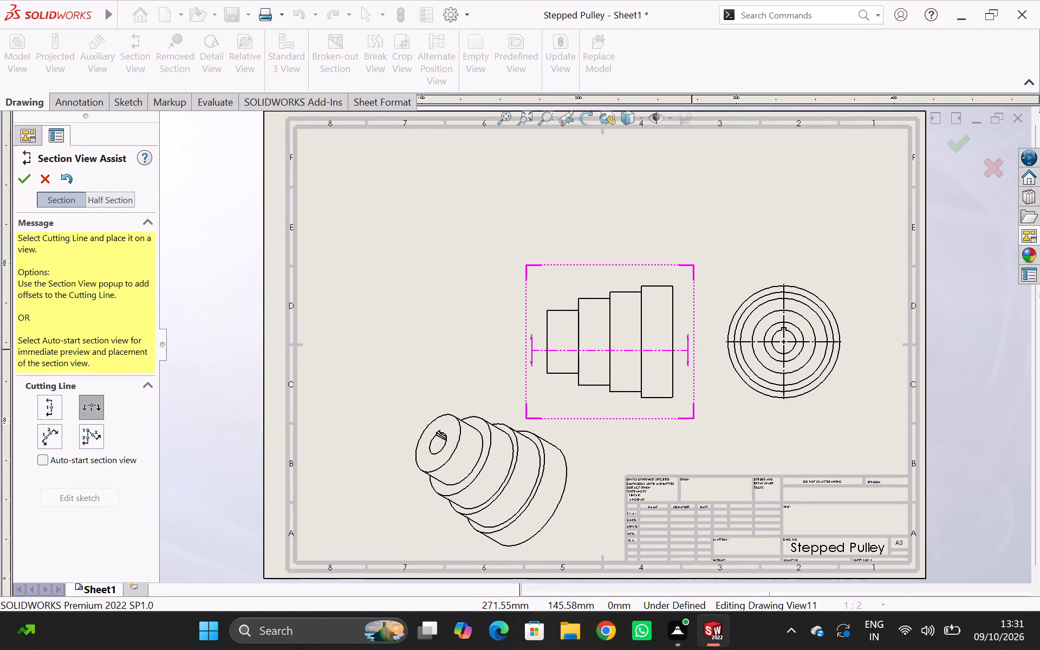
{"action": "left_click", "coordinate": [692, 341]}
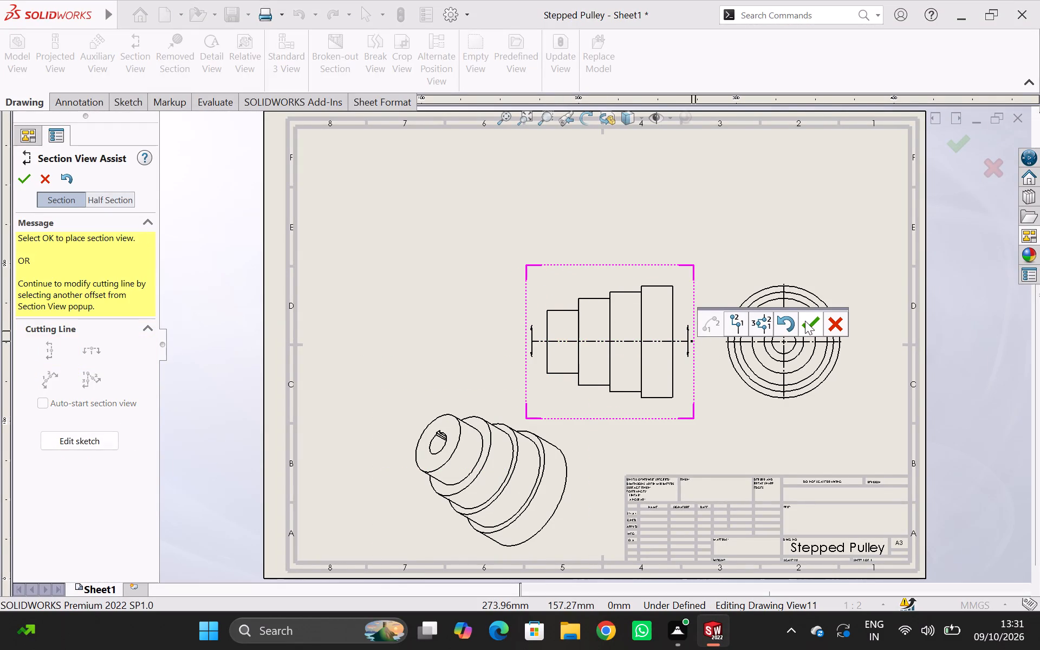
{"action": "left_click", "coordinate": [805, 321]}
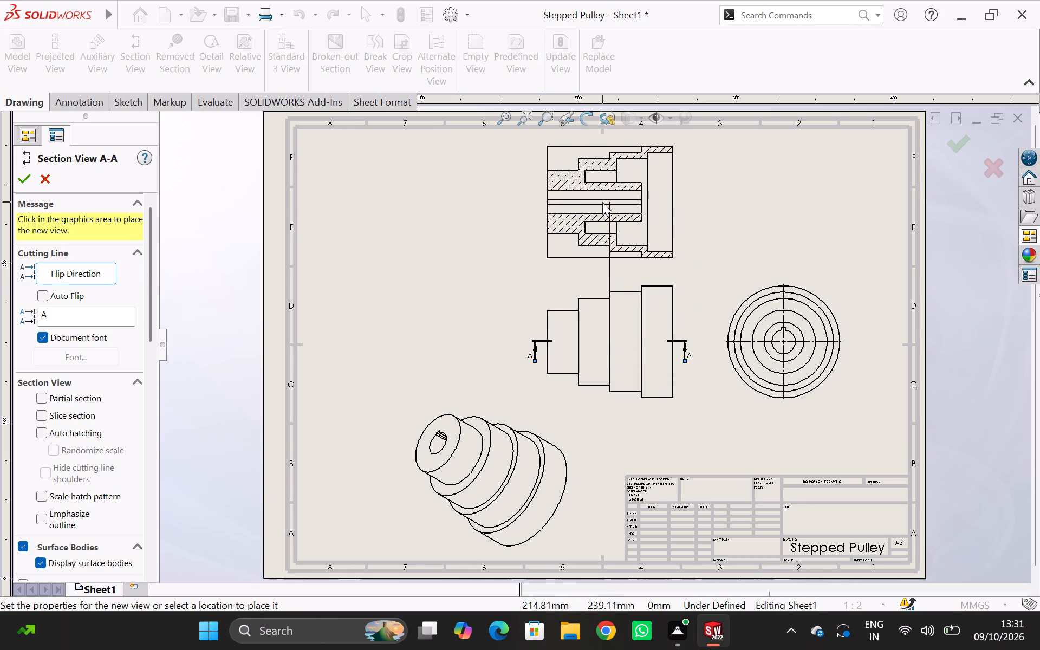
{"action": "left_click", "coordinate": [602, 202]}
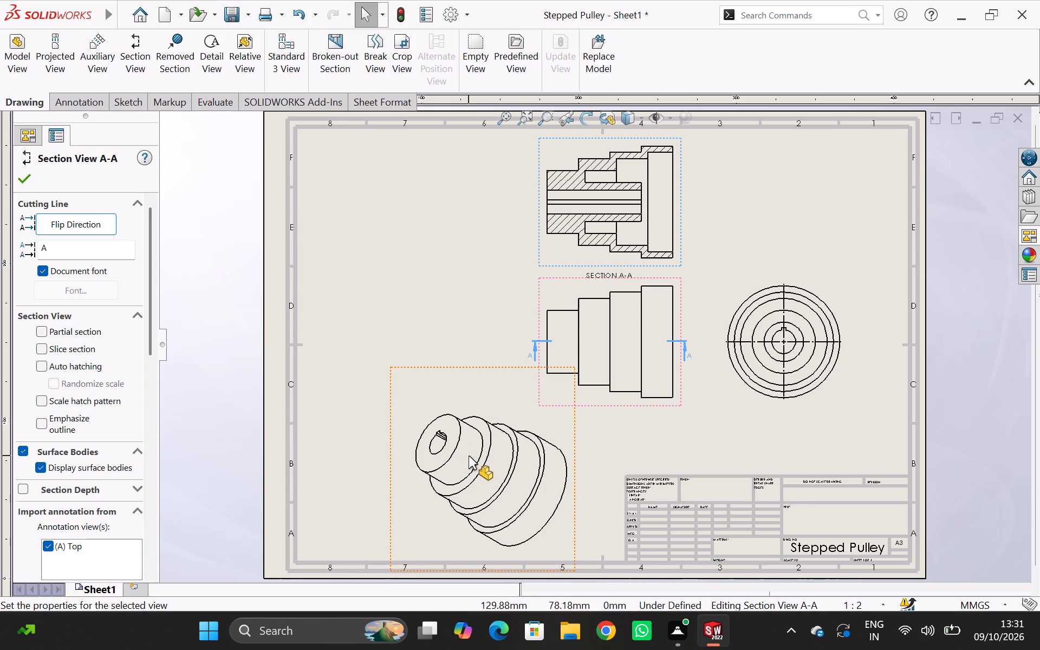
{"action": "left_click", "coordinate": [37, 178]}
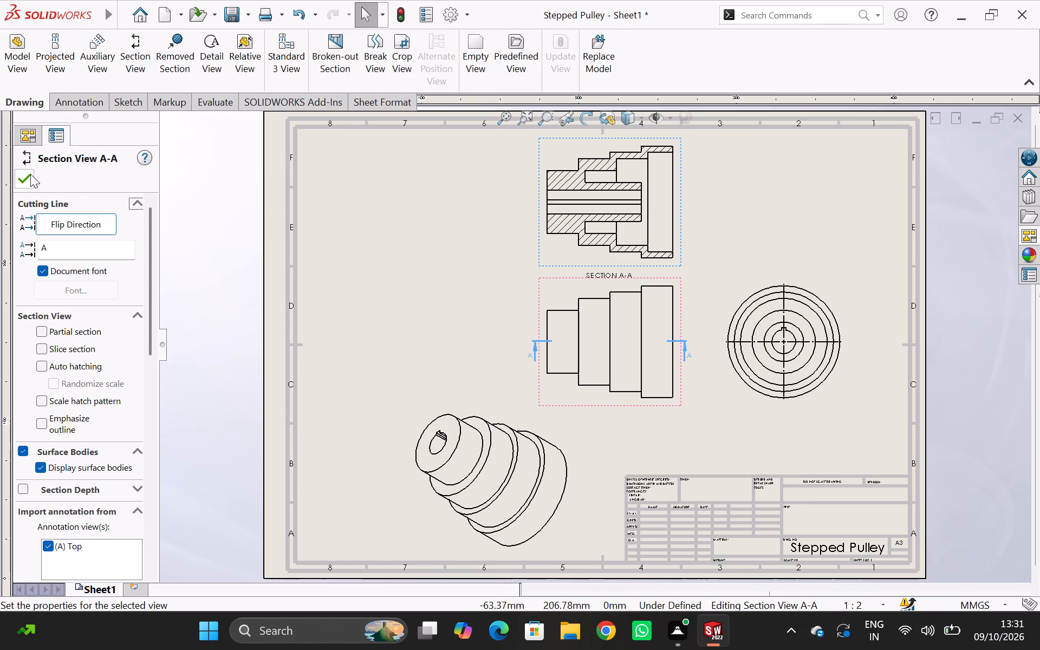
{"action": "left_click", "coordinate": [30, 174]}
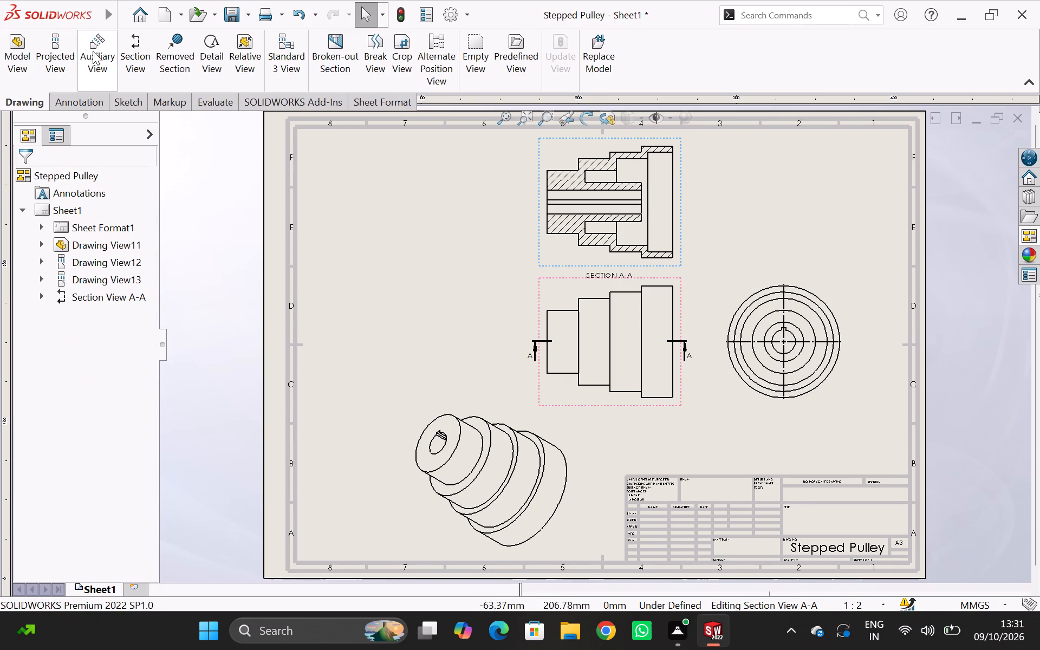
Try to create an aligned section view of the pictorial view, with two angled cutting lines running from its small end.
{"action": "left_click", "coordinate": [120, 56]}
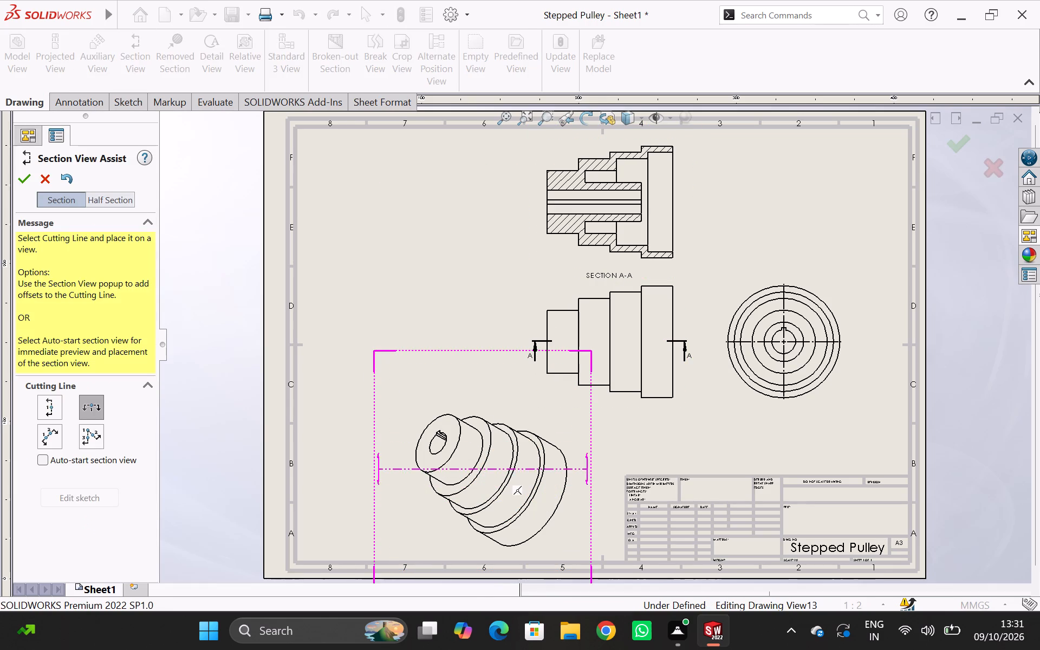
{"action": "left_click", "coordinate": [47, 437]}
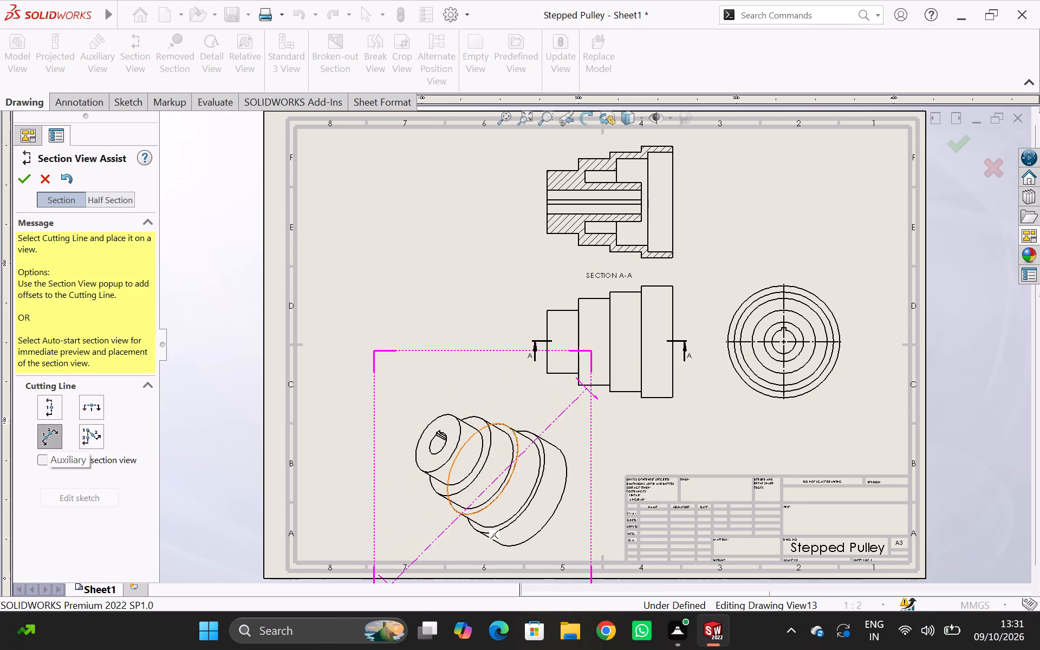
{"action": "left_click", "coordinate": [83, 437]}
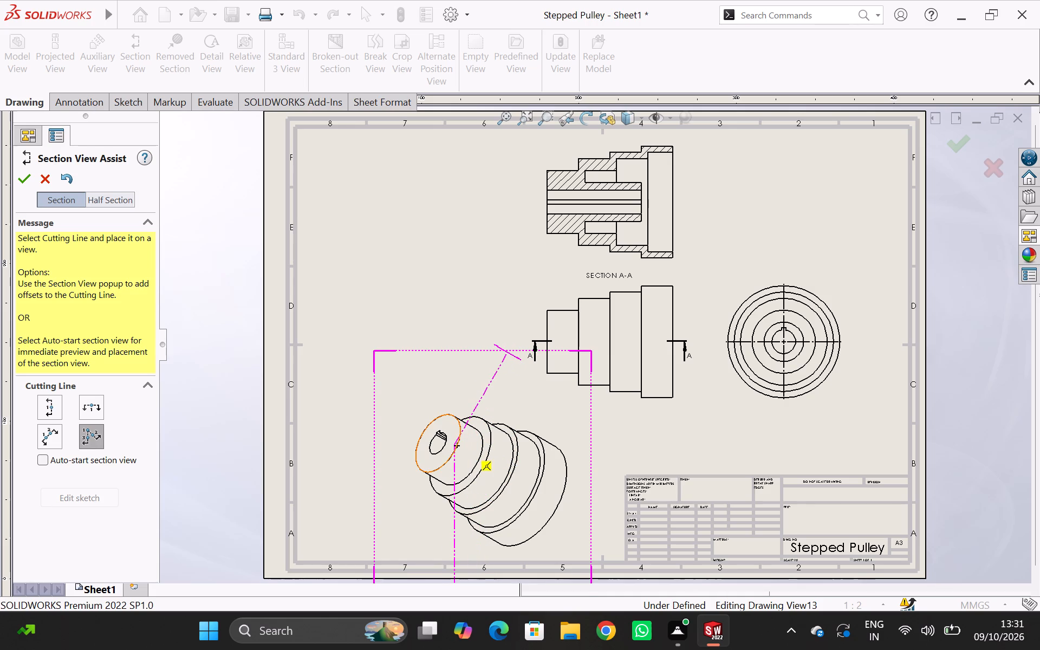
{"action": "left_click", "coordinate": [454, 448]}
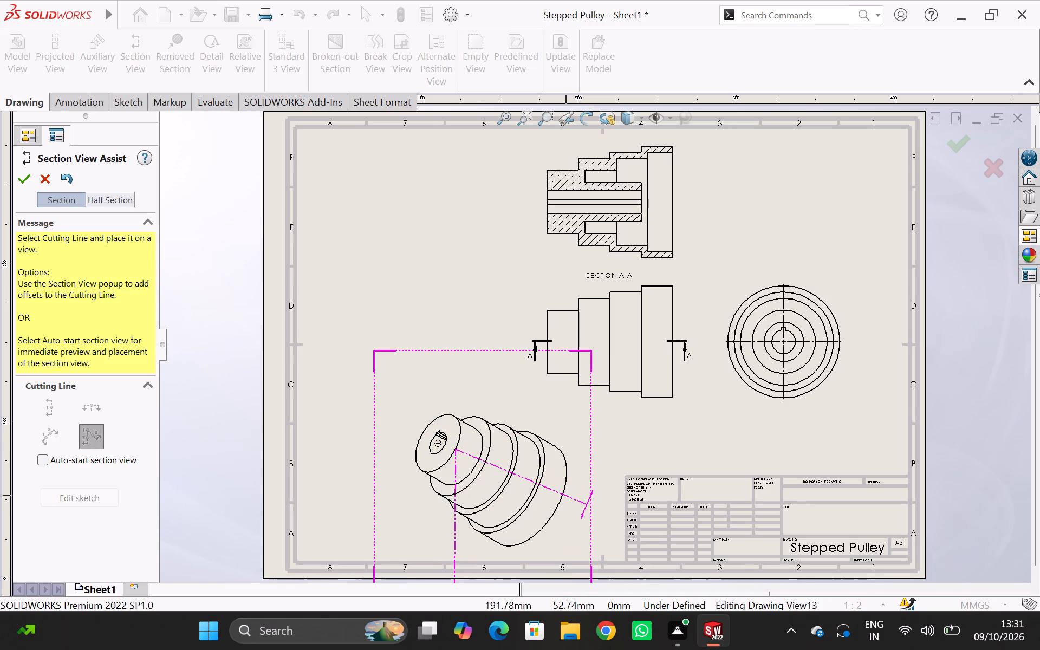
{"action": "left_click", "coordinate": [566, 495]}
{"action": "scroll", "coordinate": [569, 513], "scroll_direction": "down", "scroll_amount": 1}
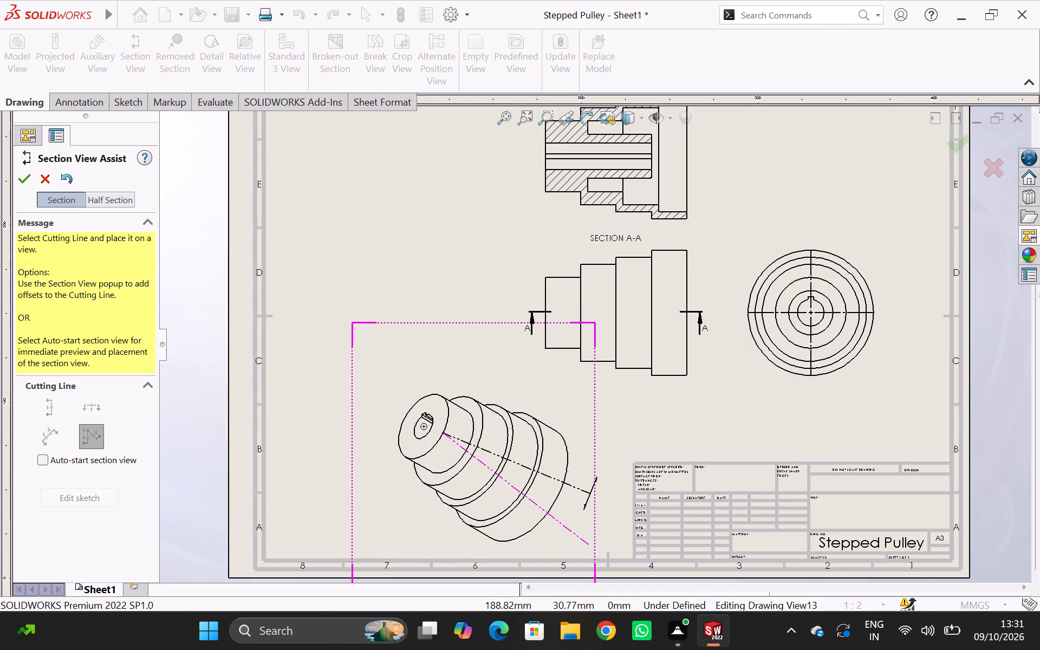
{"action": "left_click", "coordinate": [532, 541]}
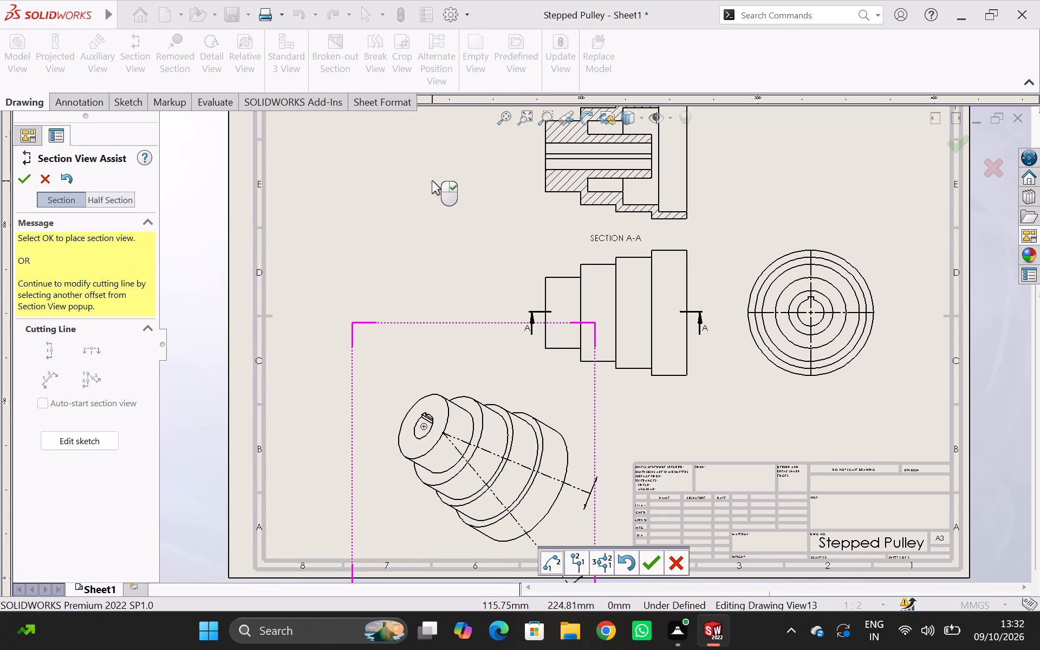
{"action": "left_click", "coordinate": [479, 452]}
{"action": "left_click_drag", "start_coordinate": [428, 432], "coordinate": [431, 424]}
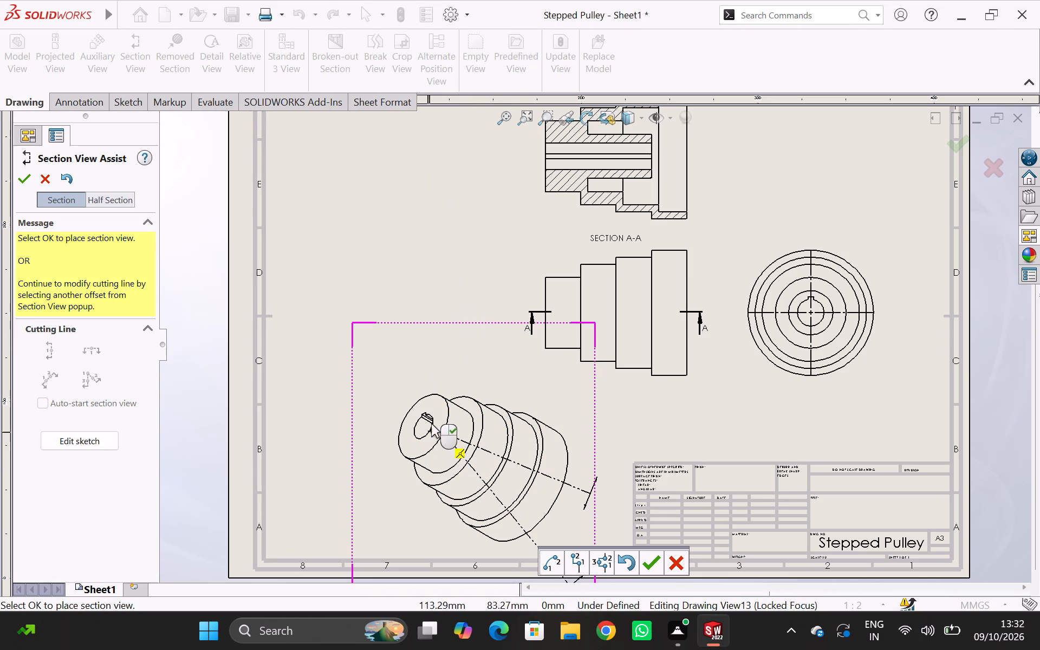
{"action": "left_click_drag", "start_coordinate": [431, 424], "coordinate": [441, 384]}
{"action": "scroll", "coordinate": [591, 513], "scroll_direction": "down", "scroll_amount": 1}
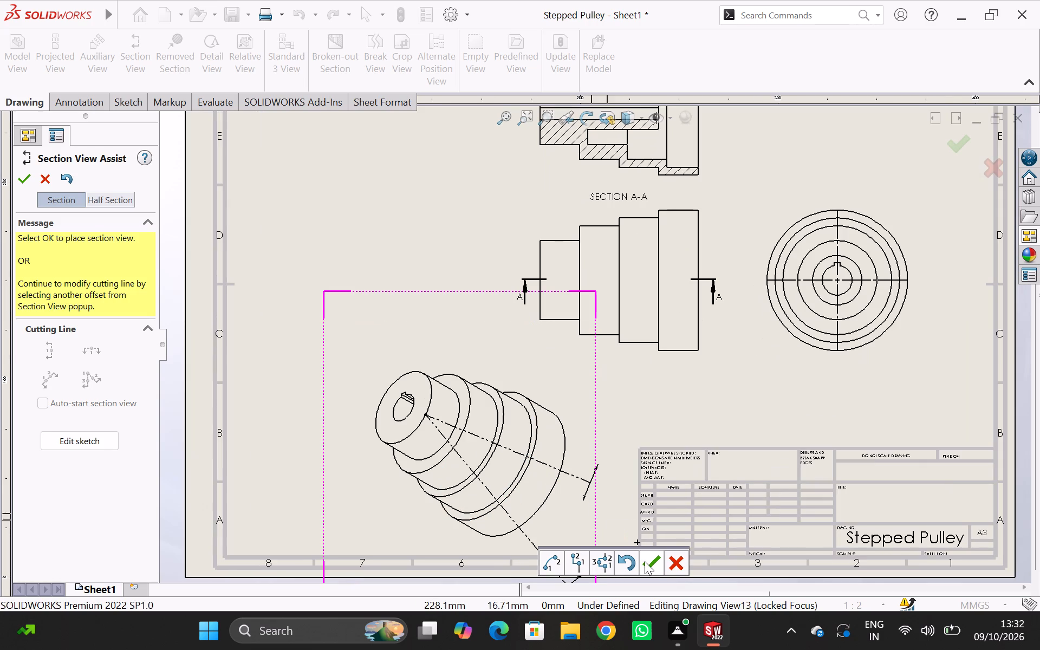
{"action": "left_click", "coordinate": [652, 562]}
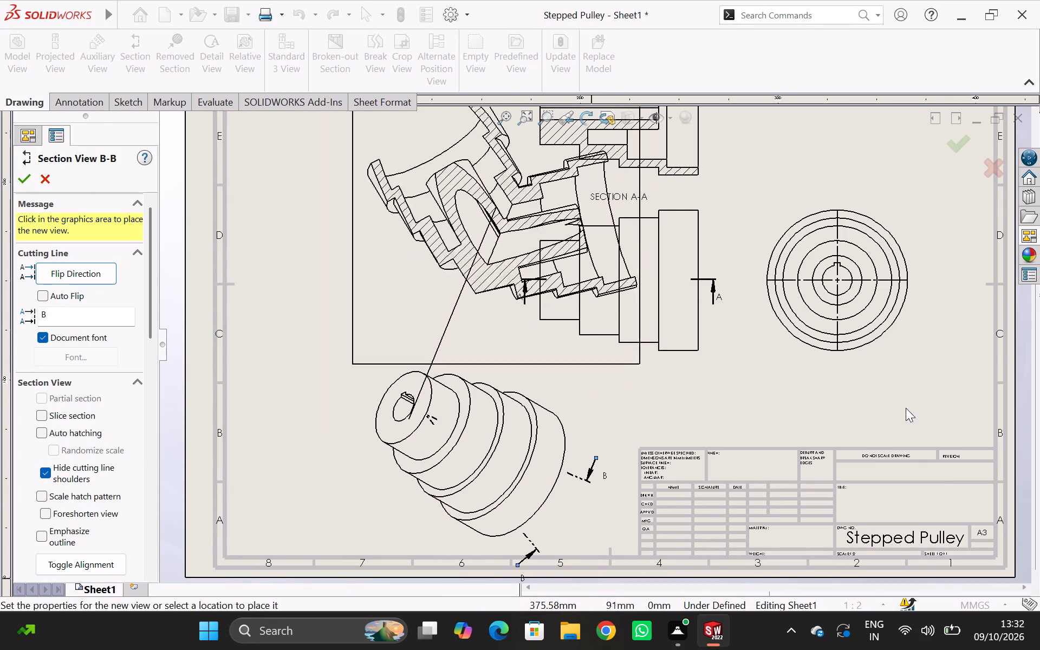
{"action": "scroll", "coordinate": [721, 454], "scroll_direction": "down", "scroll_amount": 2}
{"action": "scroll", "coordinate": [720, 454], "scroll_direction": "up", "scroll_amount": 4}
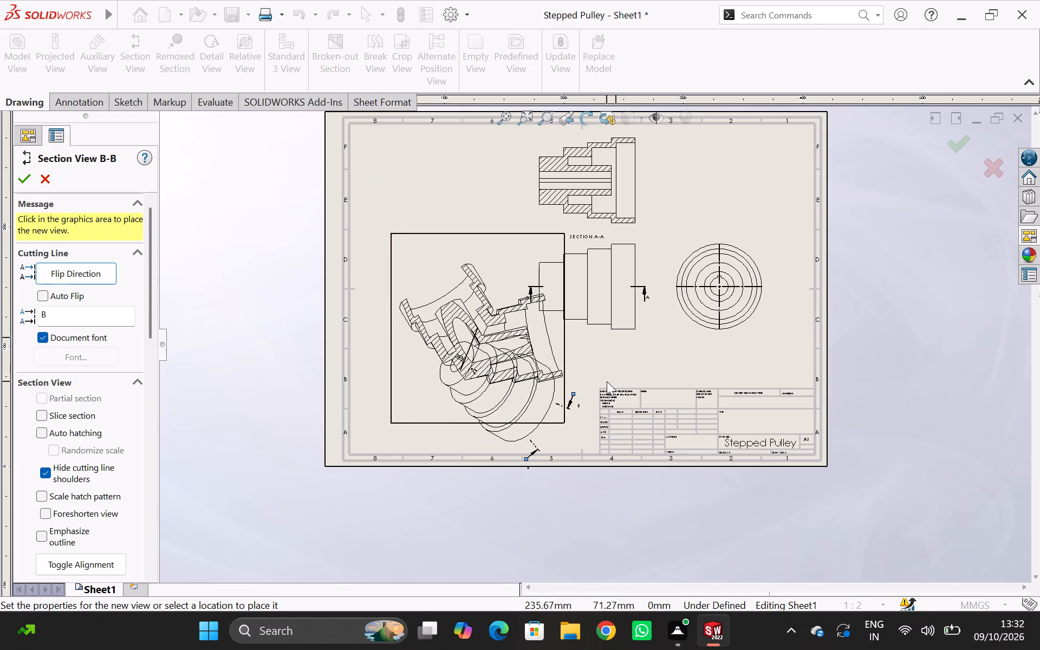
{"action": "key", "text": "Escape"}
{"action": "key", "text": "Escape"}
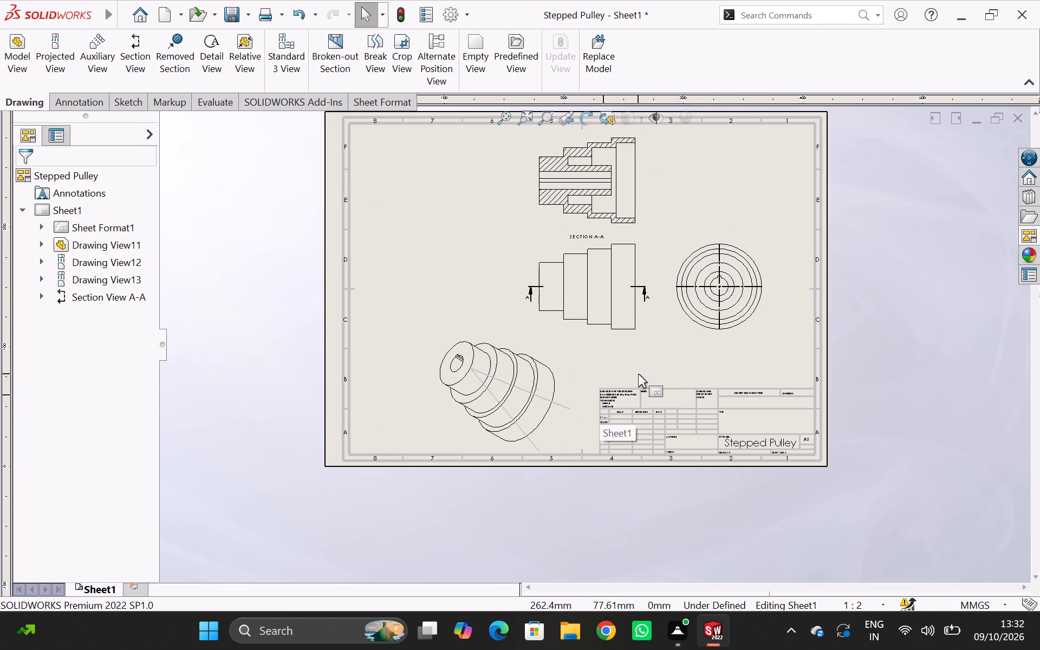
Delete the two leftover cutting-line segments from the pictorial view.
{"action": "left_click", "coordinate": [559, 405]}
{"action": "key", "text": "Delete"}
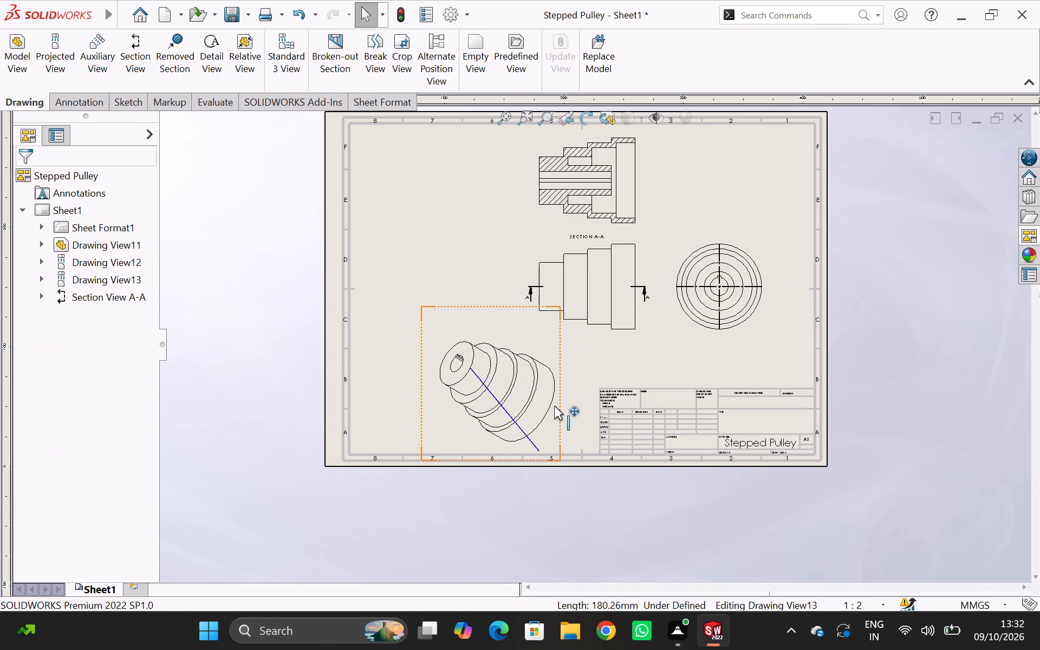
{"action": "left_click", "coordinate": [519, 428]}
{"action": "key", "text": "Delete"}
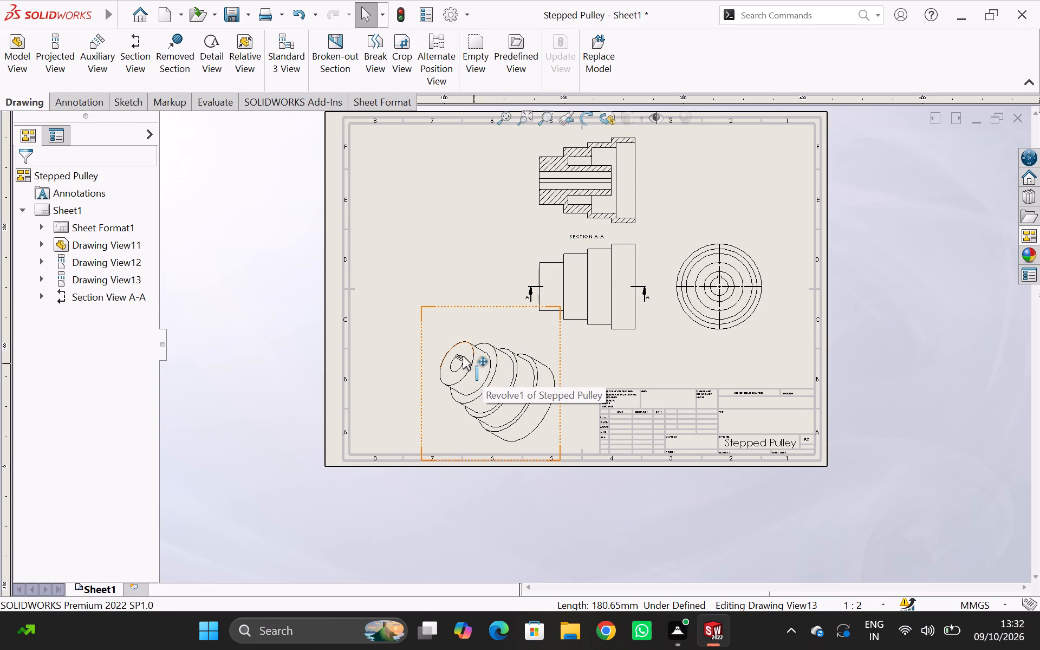
Move the pictorial view further toward the sheet's left border, clear of the front view.
{"action": "left_click_drag", "start_coordinate": [420, 304], "coordinate": [360, 292]}
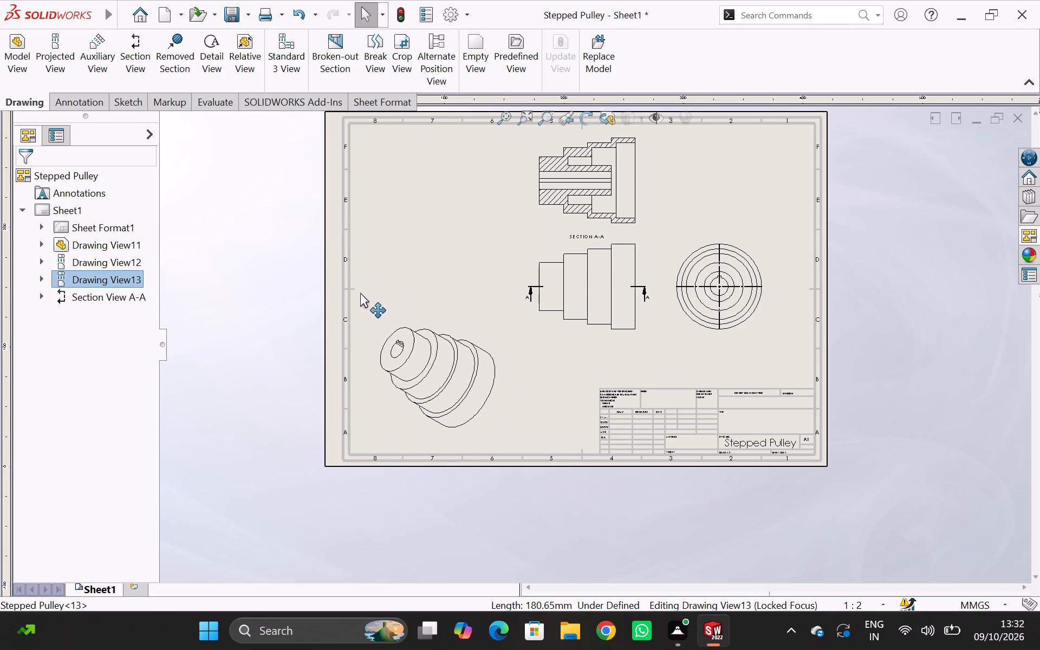
{"action": "left_click_drag", "start_coordinate": [360, 292], "coordinate": [360, 294]}
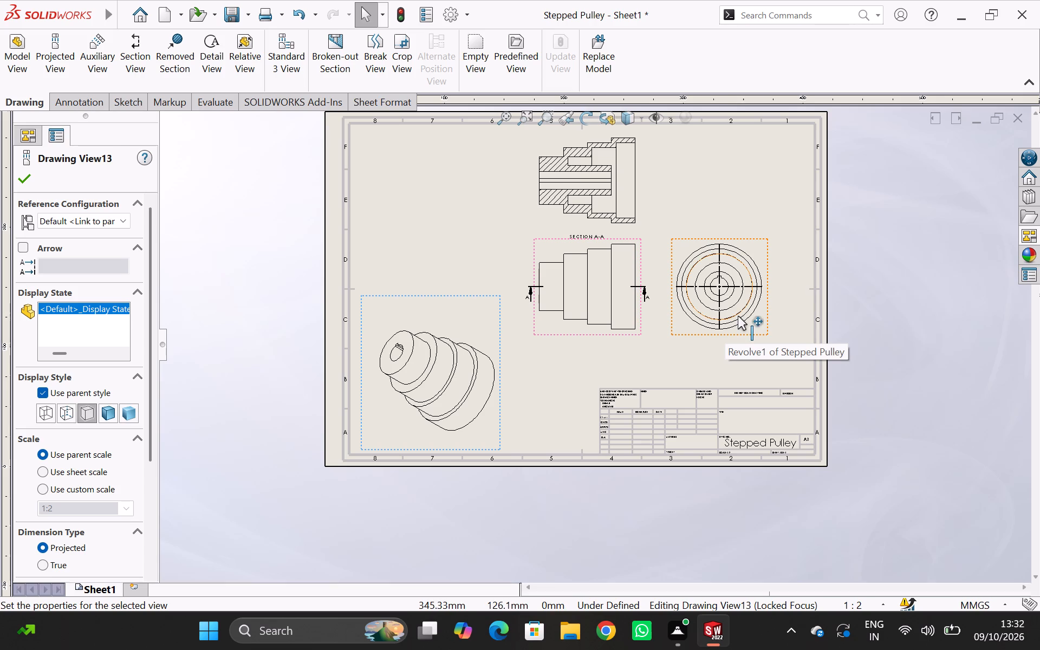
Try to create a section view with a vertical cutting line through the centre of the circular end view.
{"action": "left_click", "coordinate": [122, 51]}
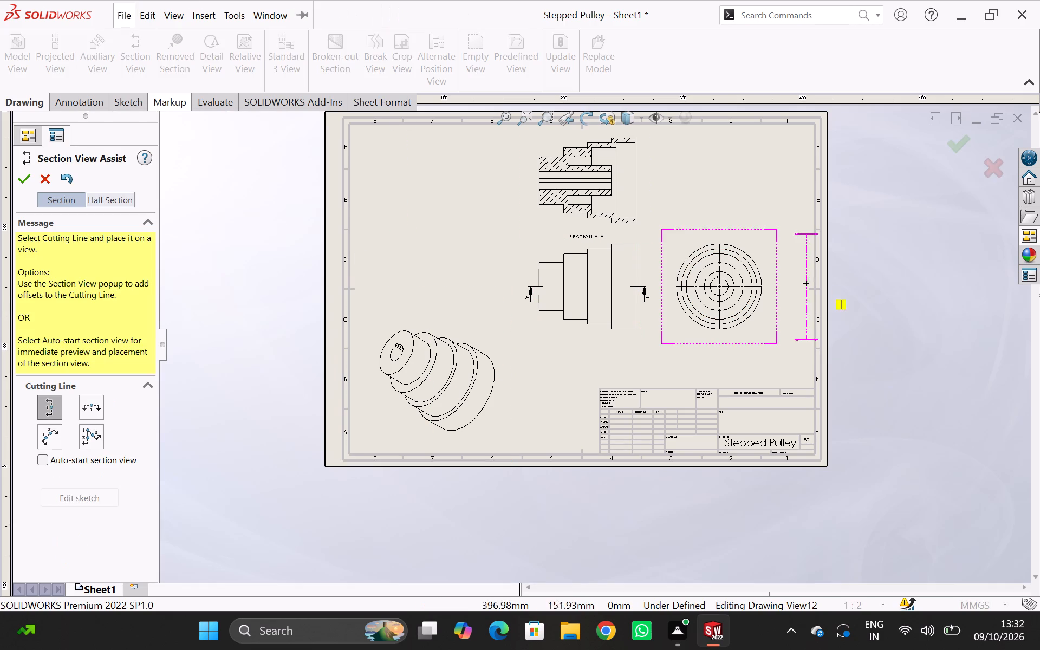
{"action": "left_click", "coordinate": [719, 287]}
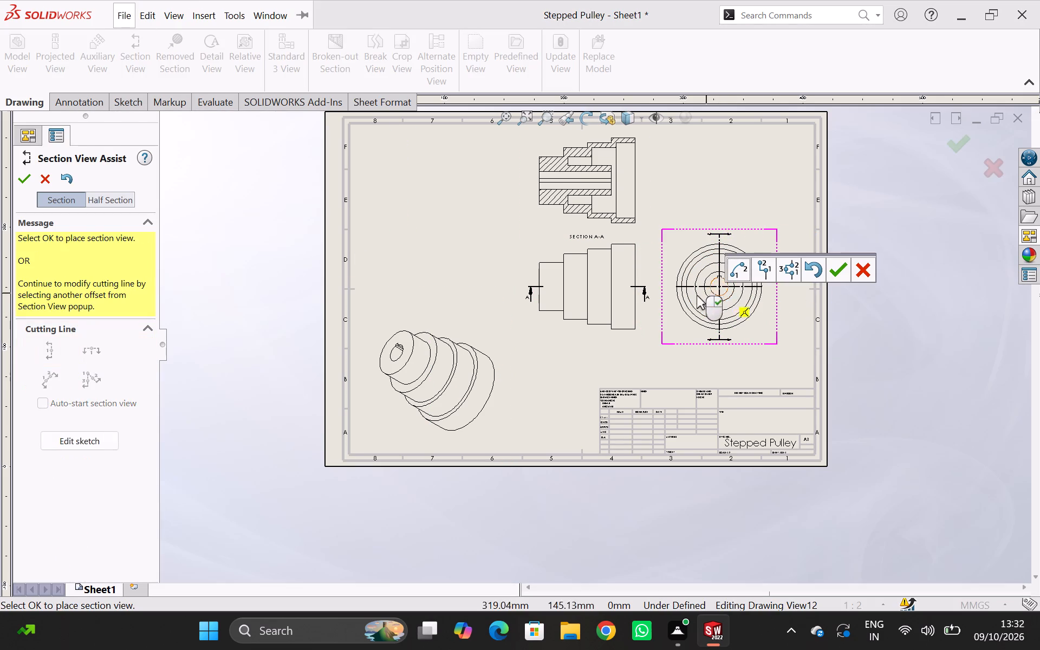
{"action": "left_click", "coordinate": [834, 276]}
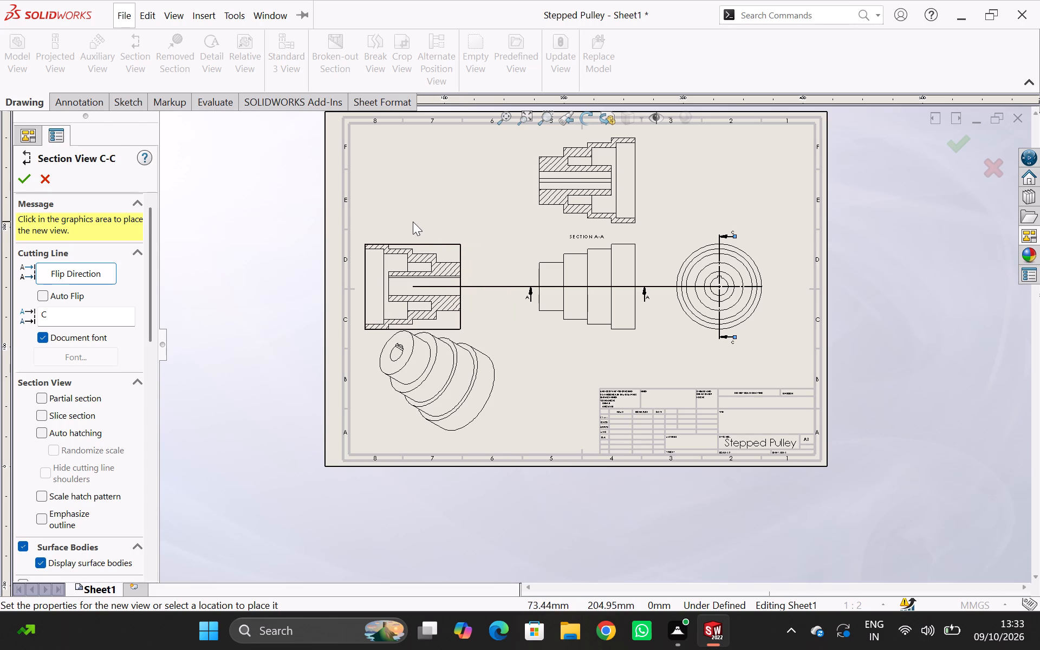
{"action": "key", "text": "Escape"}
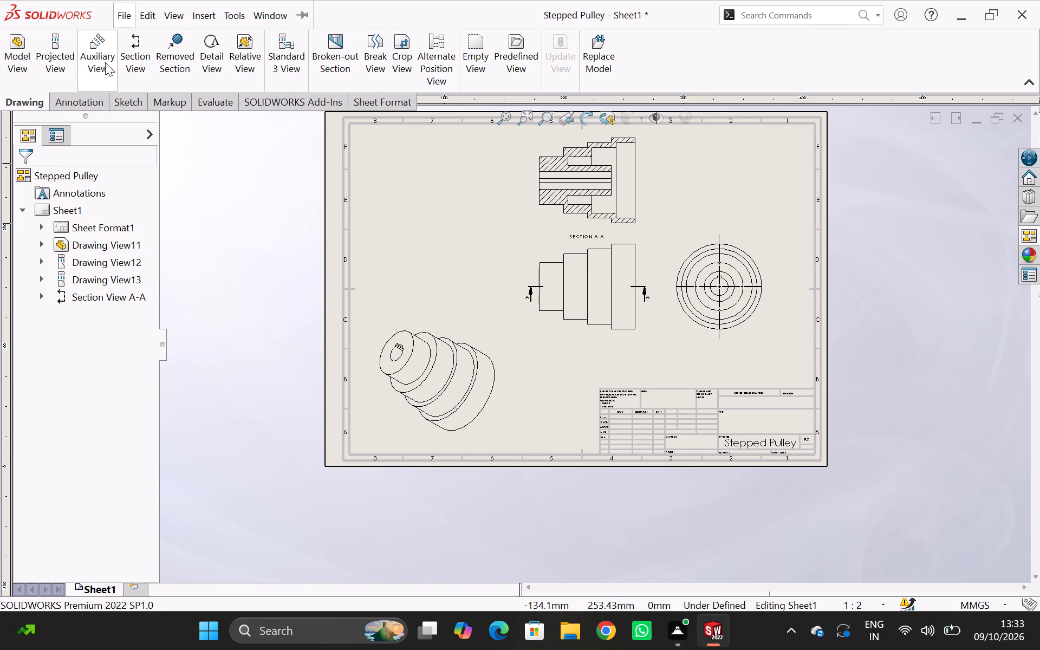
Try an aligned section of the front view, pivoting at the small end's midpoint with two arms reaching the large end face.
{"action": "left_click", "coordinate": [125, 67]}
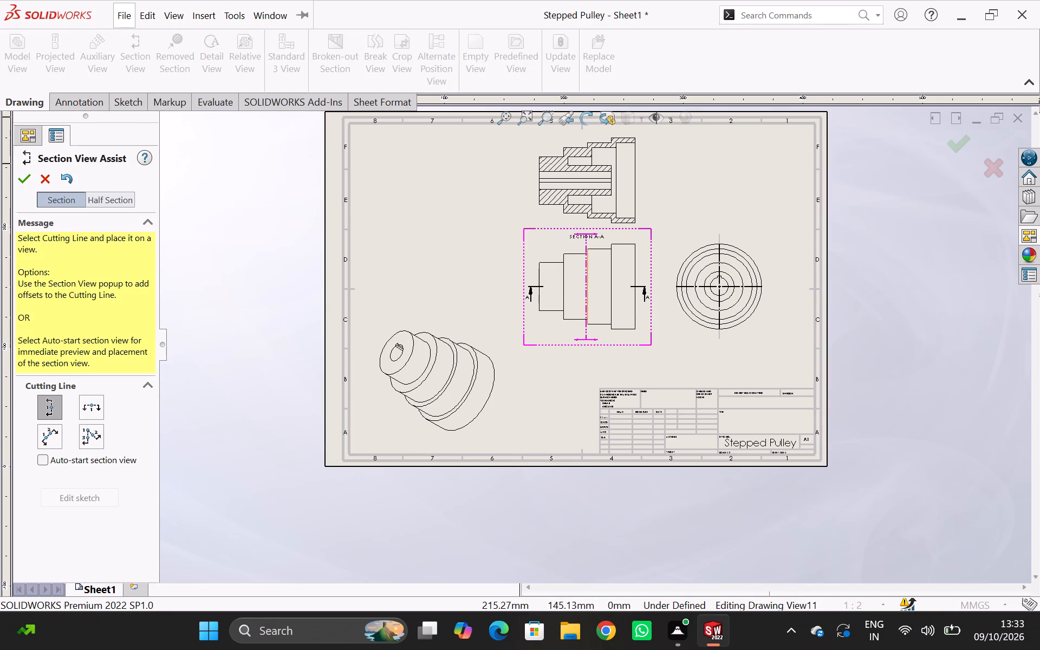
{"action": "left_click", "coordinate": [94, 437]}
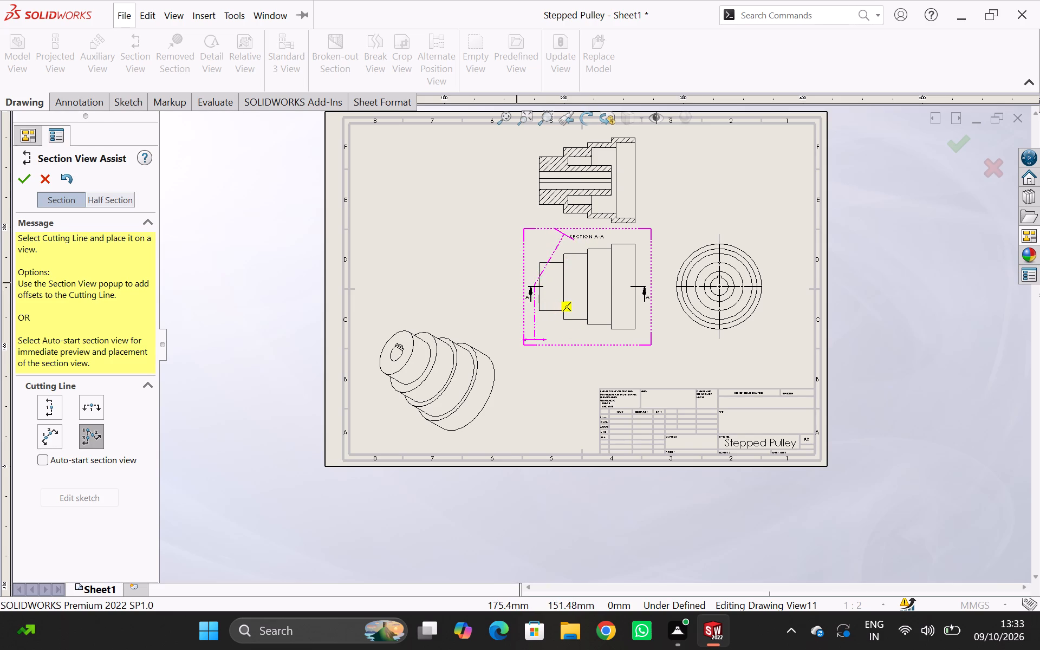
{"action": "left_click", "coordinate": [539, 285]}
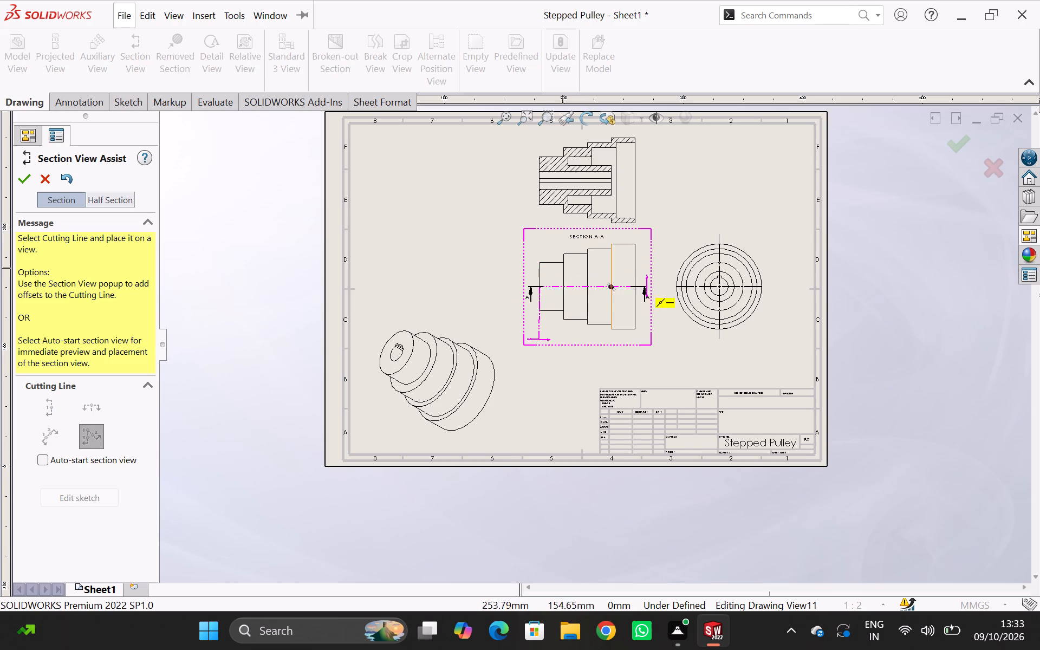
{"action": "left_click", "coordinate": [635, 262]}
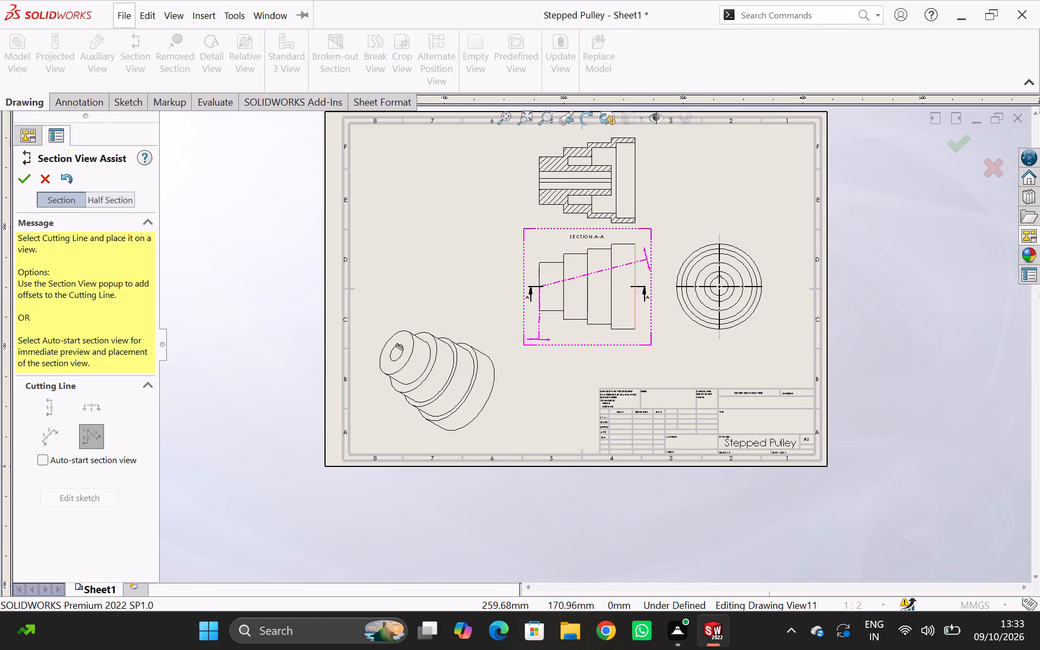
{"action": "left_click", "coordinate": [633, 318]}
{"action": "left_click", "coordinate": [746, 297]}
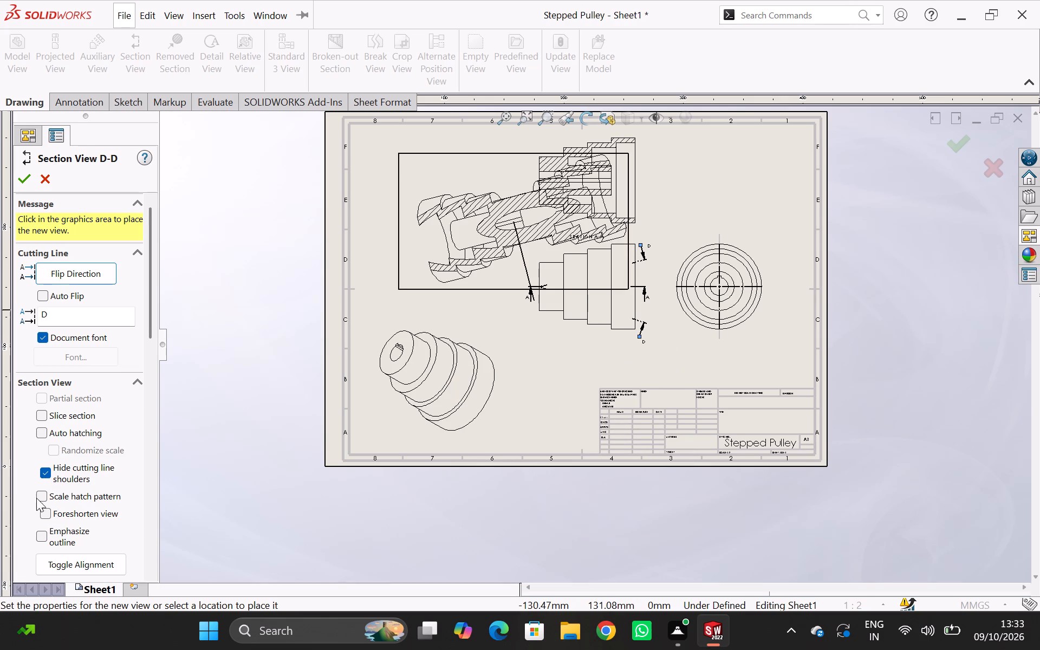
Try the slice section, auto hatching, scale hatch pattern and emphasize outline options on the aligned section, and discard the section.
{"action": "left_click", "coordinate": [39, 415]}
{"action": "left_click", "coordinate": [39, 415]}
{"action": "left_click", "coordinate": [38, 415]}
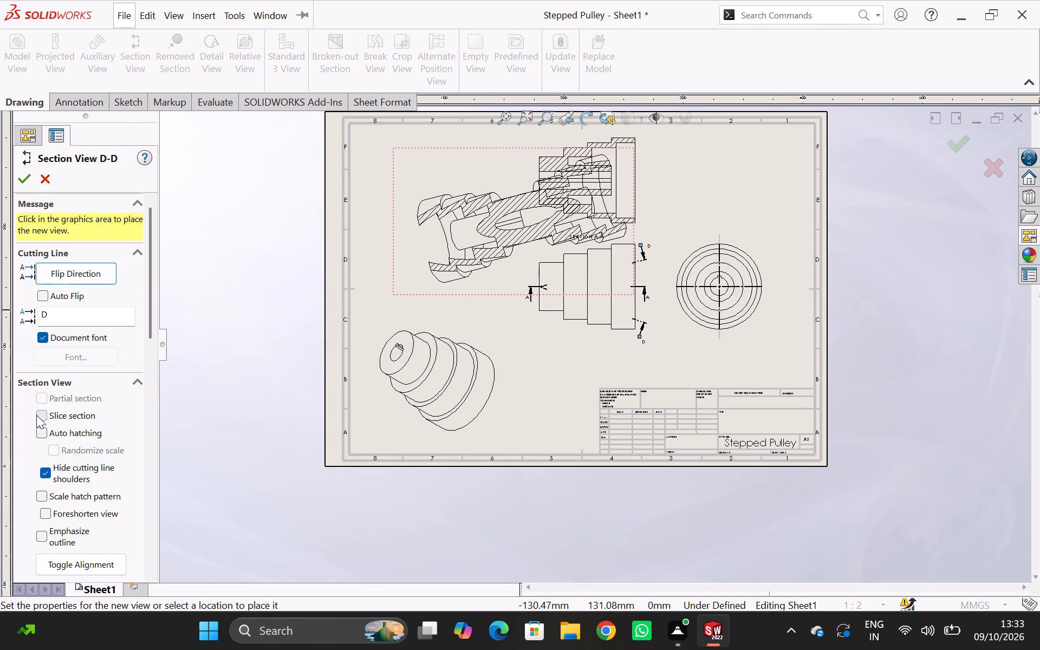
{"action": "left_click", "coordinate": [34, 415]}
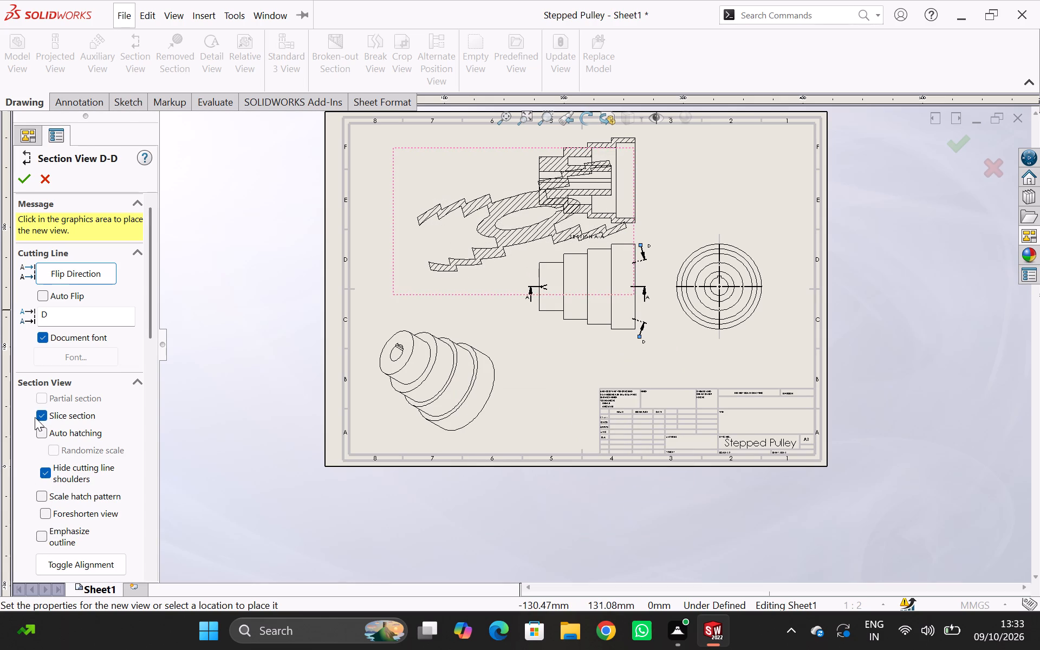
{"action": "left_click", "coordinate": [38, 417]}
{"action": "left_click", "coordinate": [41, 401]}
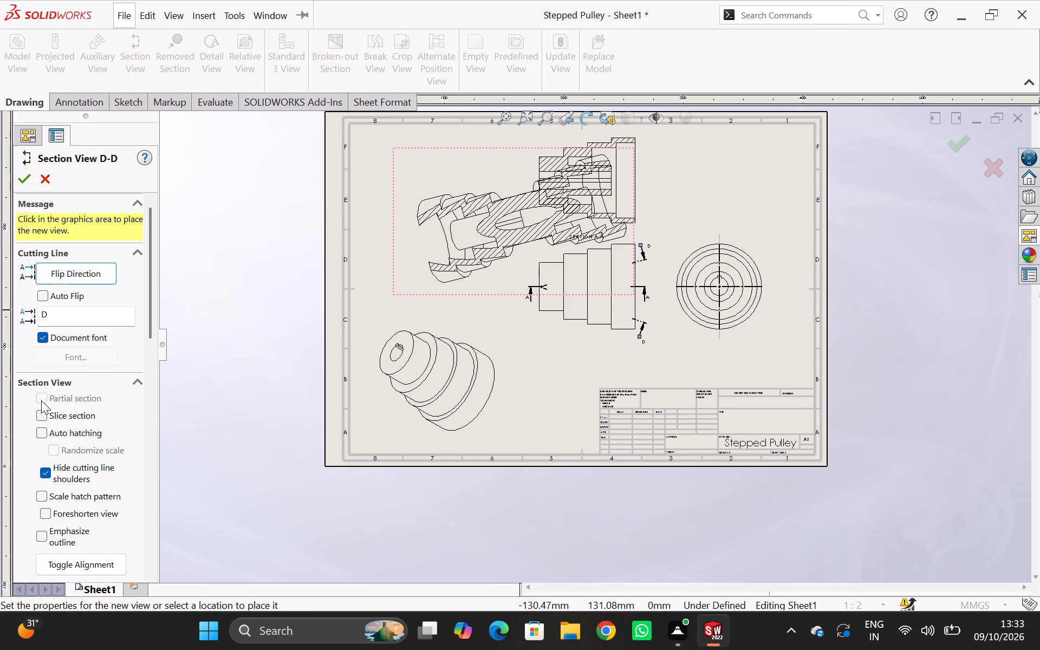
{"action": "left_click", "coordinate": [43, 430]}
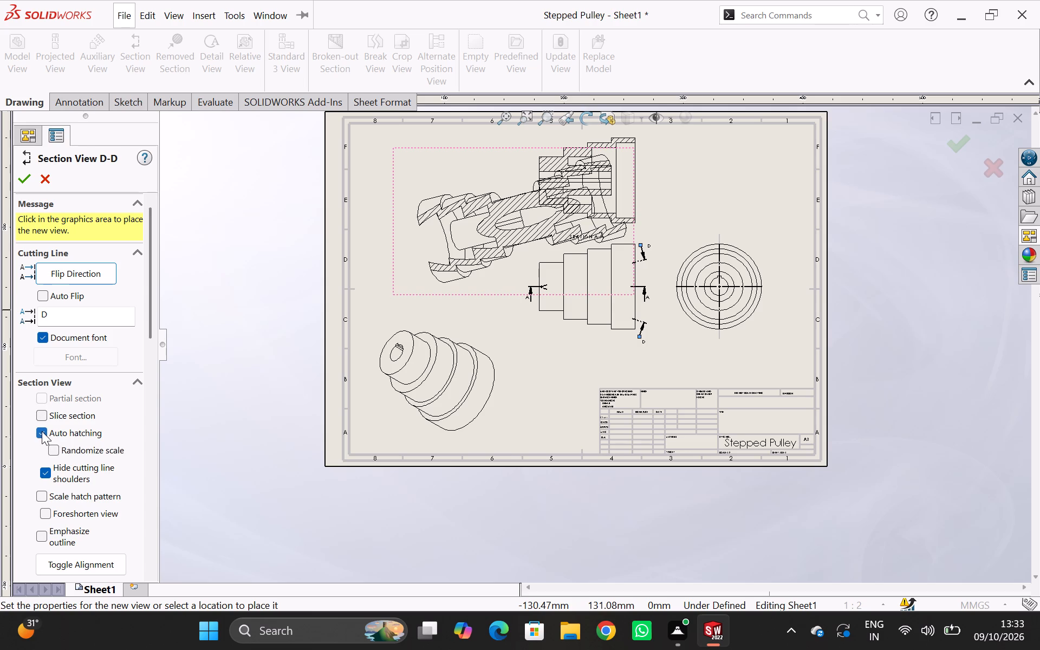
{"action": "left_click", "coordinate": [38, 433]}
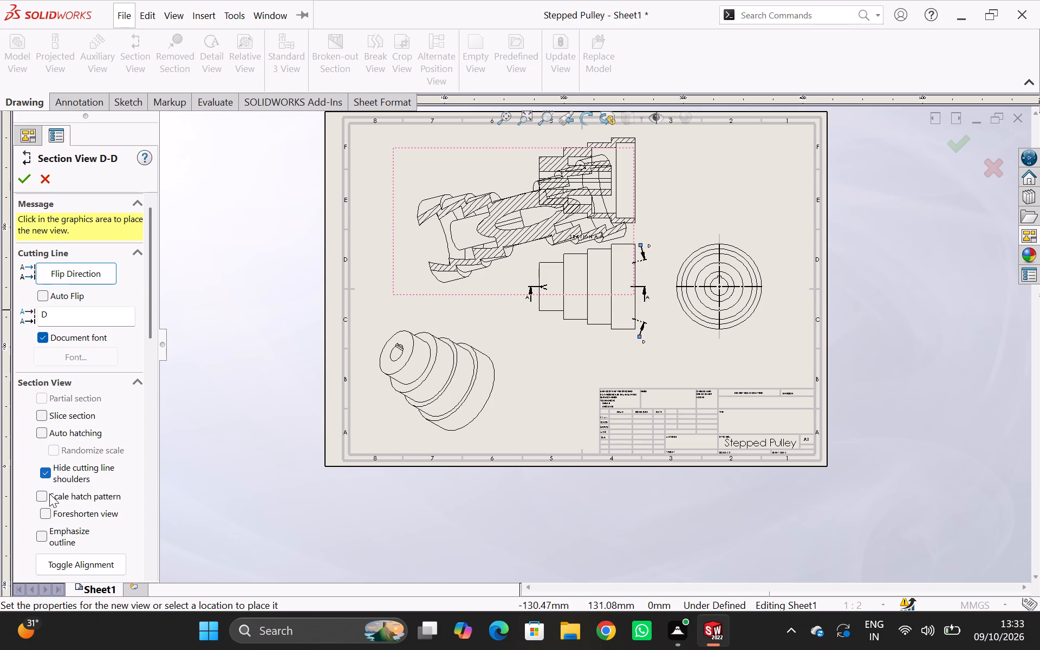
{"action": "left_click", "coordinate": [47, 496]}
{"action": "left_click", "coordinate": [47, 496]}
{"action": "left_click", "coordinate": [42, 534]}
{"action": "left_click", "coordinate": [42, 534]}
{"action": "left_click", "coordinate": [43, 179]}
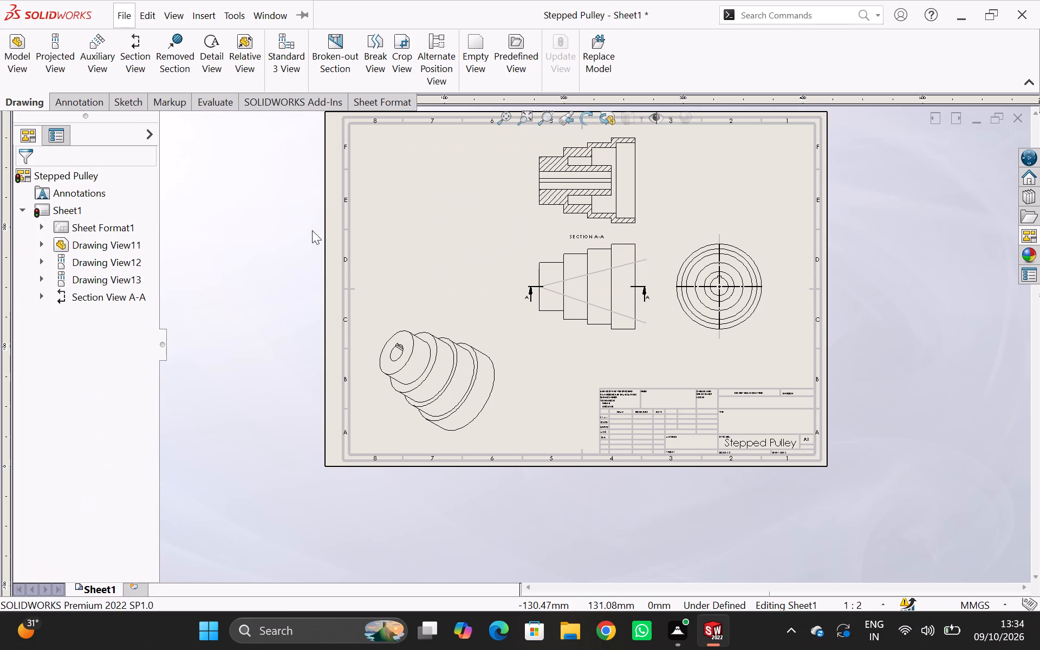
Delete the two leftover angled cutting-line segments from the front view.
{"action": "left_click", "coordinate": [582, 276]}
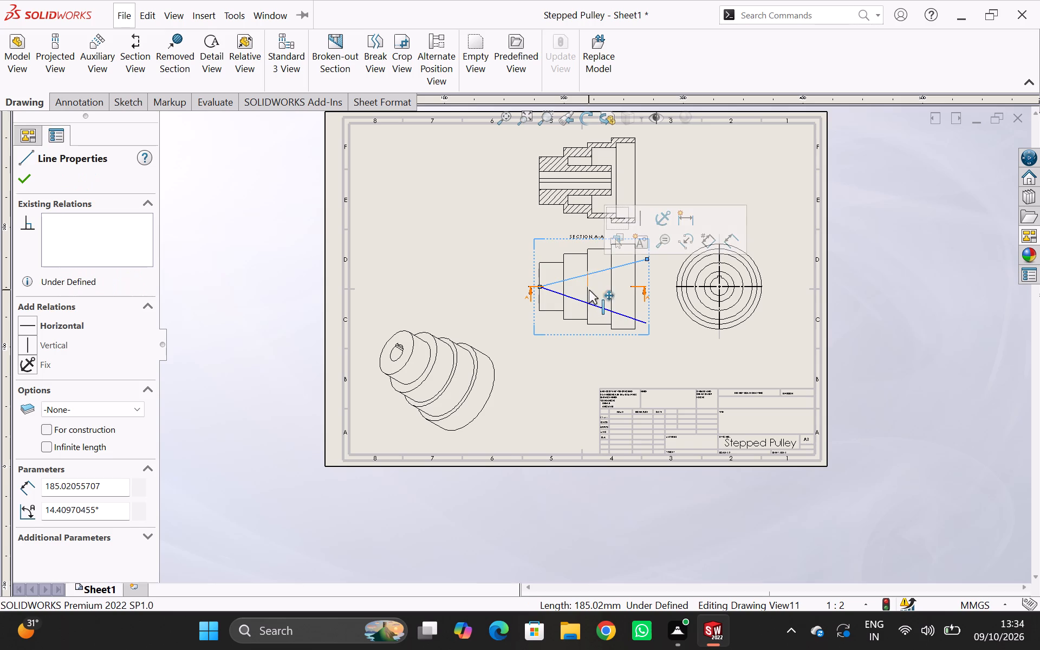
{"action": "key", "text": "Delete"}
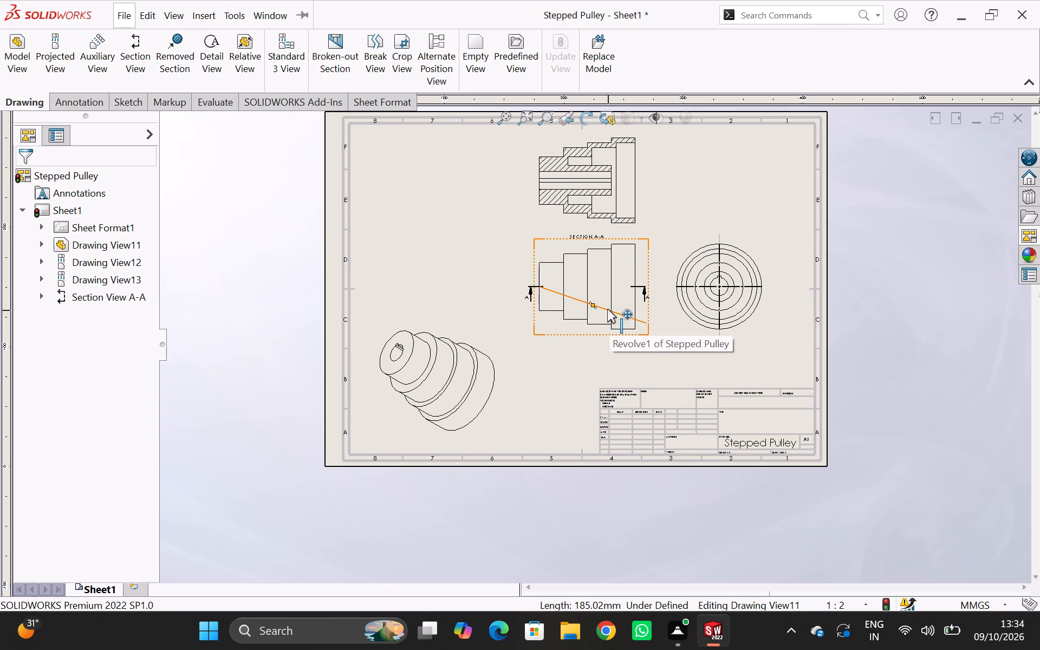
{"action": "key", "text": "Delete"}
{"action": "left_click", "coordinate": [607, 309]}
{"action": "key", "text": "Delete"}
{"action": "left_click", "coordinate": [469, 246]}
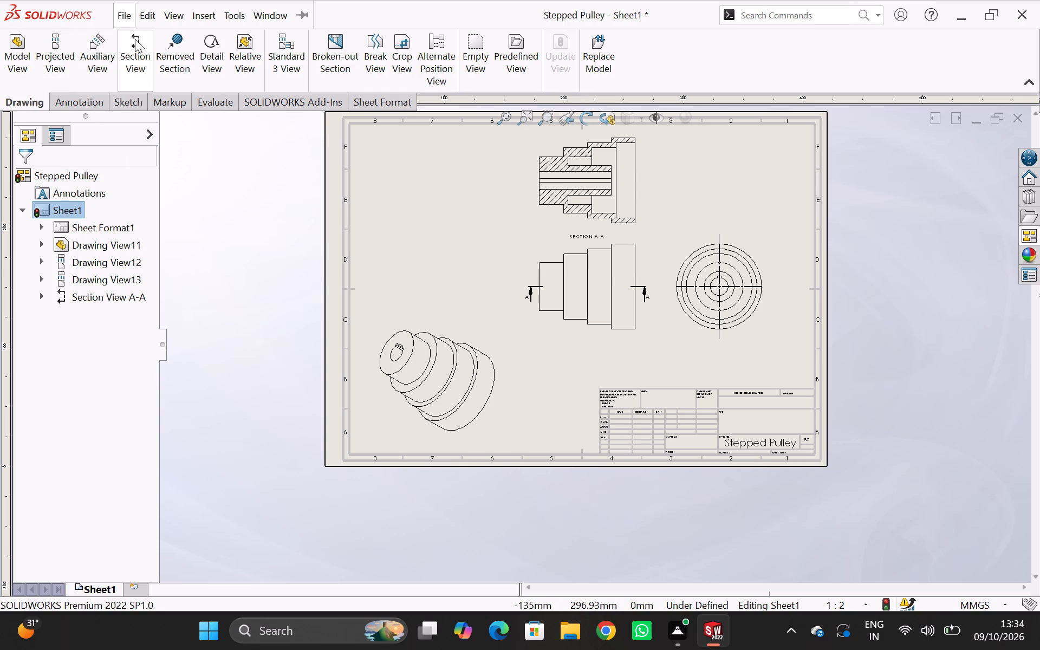
Add a radius dimension to the bore circle in the circular end view, placed outside the outer circle.
{"action": "left_click", "coordinate": [127, 106]}
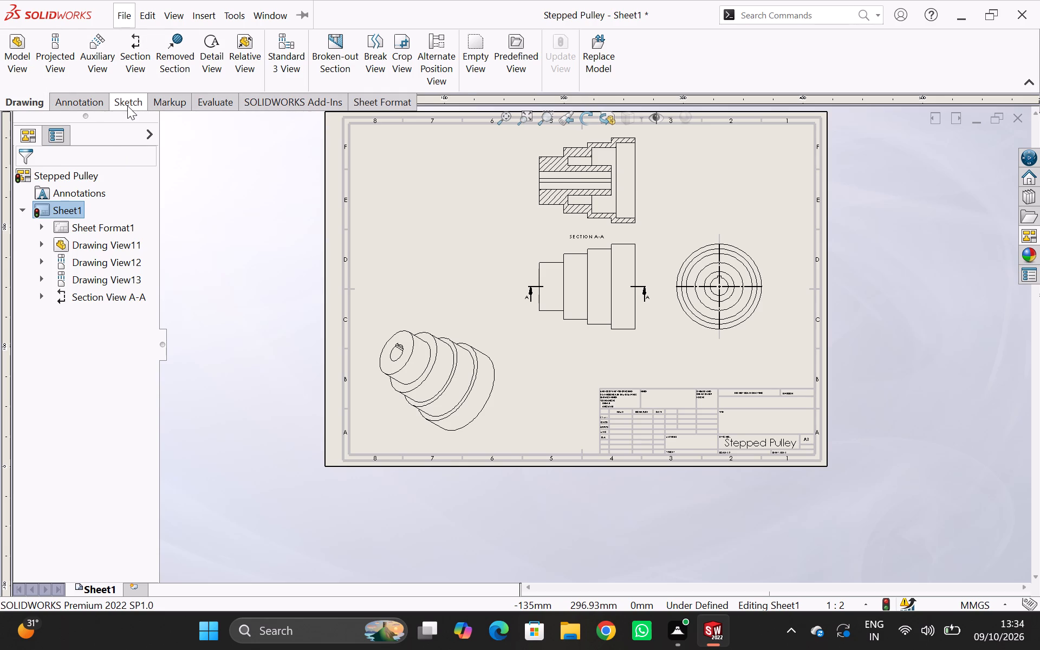
{"action": "left_click", "coordinate": [16, 71]}
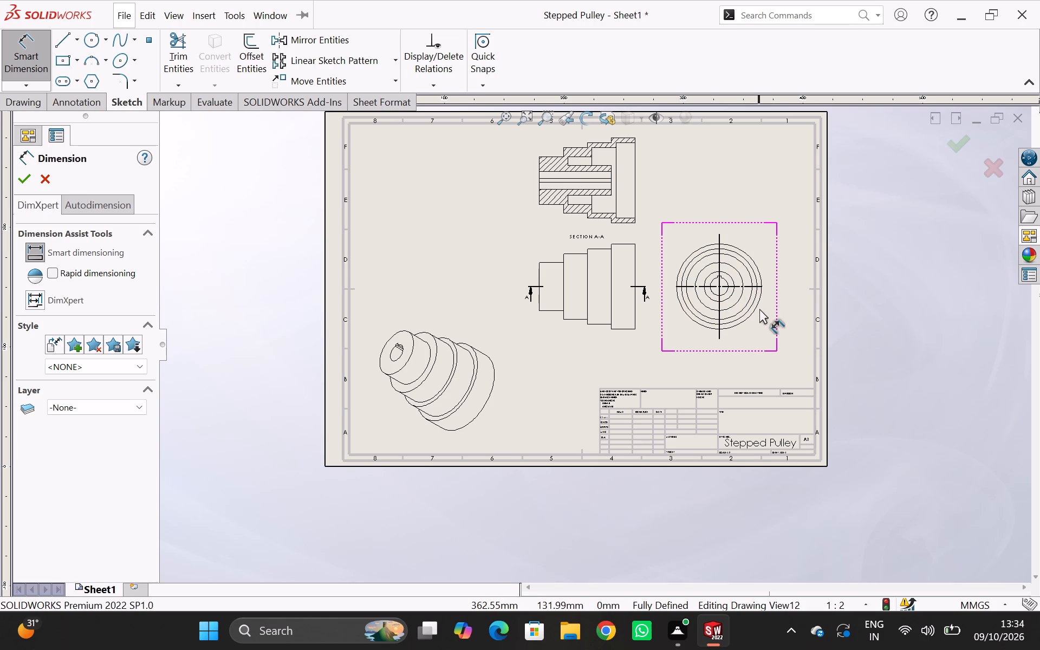
{"action": "left_click", "coordinate": [727, 279]}
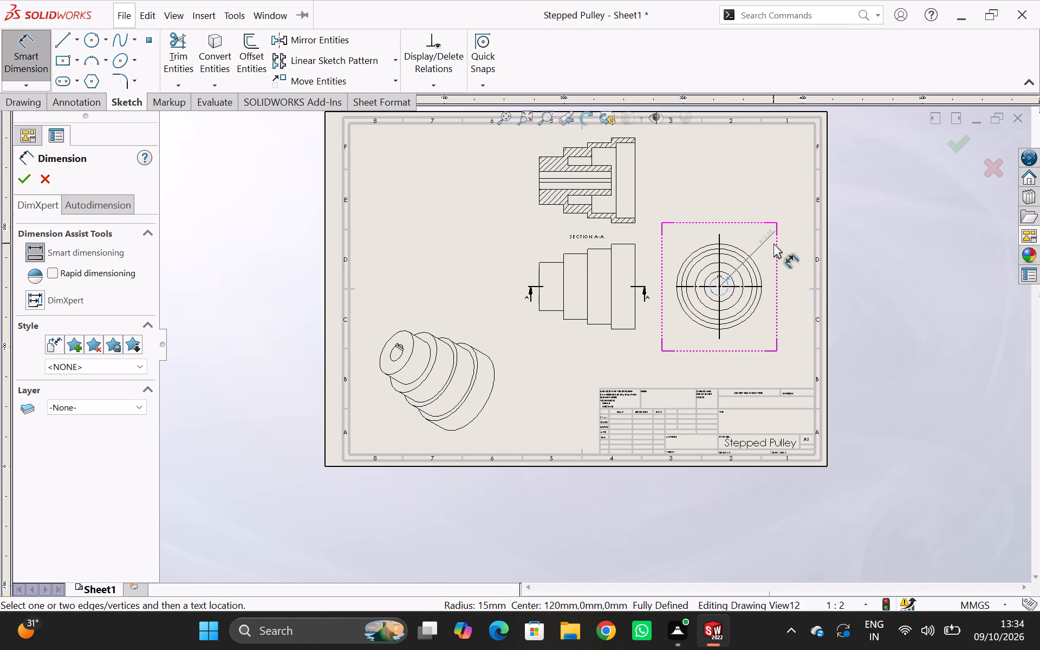
{"action": "left_click", "coordinate": [773, 243]}
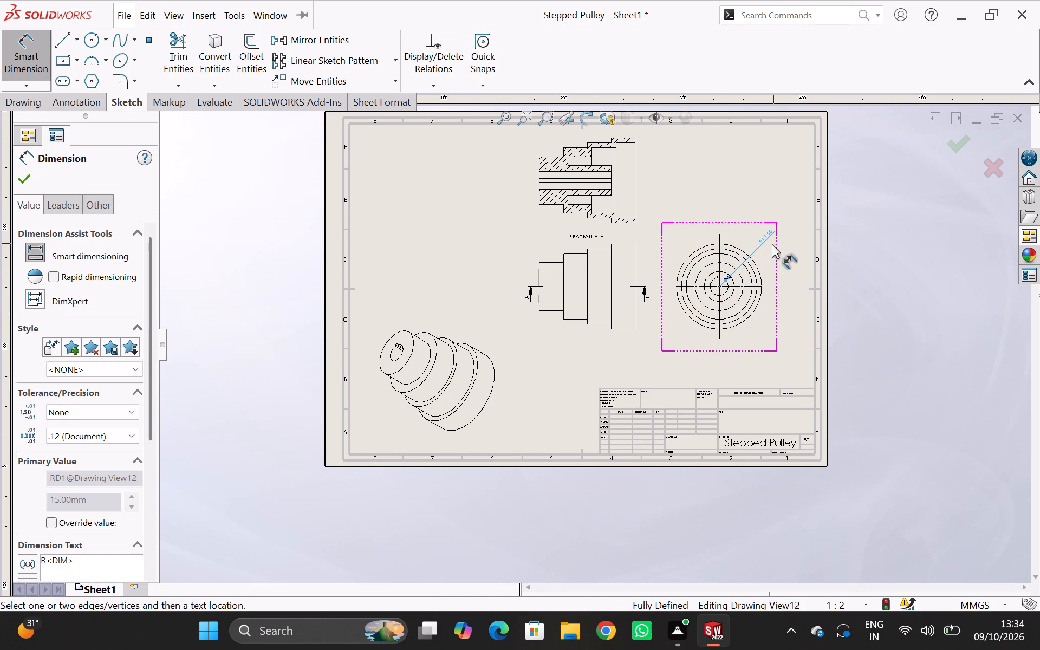
Dimension the bore keyway's width and side-wall depth in the circular end view, placing both values above the circles.
{"action": "scroll", "coordinate": [720, 274], "scroll_direction": "down", "scroll_amount": 4}
{"action": "scroll", "coordinate": [719, 271], "scroll_direction": "up", "scroll_amount": 5}
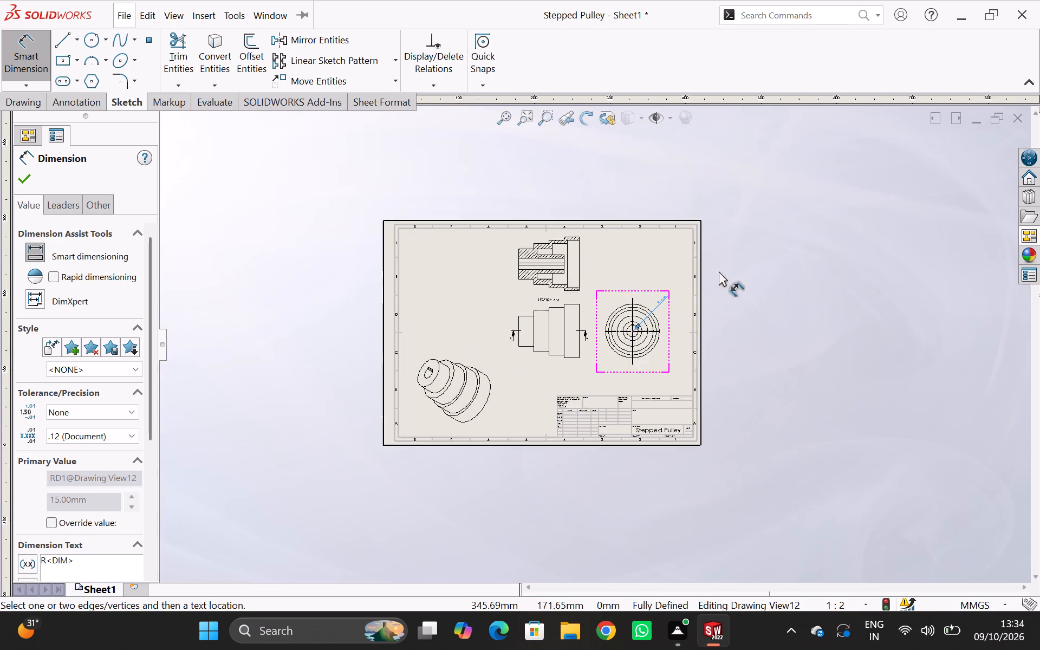
{"action": "scroll", "coordinate": [719, 271], "scroll_direction": "down", "scroll_amount": 5}
{"action": "scroll", "coordinate": [531, 386], "scroll_direction": "down", "scroll_amount": 3}
{"action": "scroll", "coordinate": [591, 339], "scroll_direction": "down", "scroll_amount": 6}
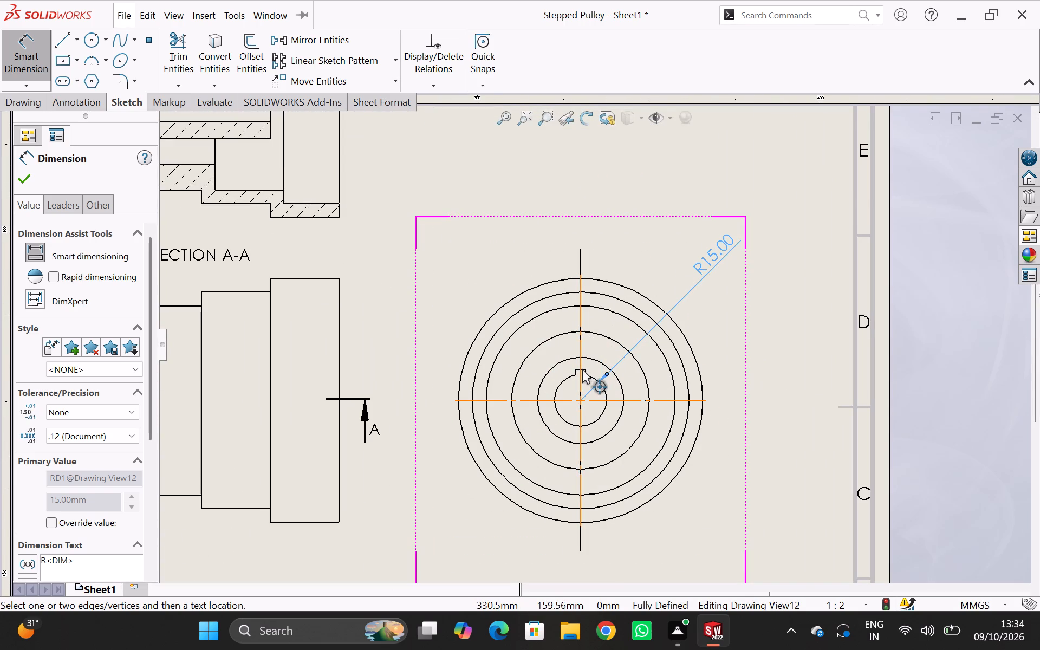
{"action": "scroll", "coordinate": [582, 369], "scroll_direction": "down", "scroll_amount": 5}
{"action": "left_click", "coordinate": [587, 362]}
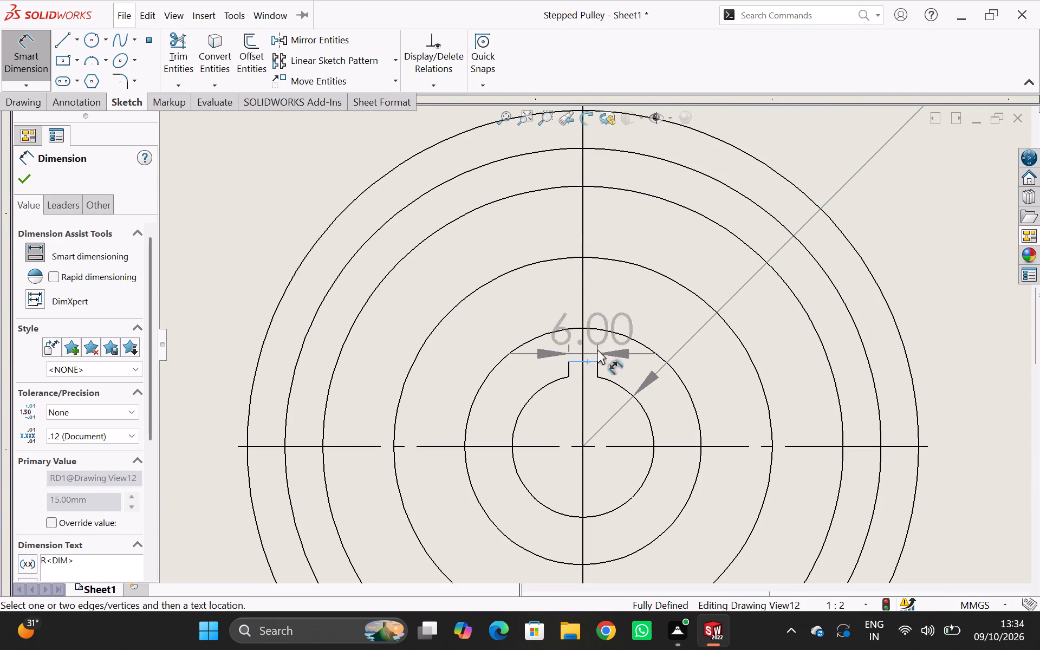
{"action": "scroll", "coordinate": [638, 159], "scroll_direction": "down", "scroll_amount": 3}
{"action": "scroll", "coordinate": [638, 159], "scroll_direction": "up", "scroll_amount": 4}
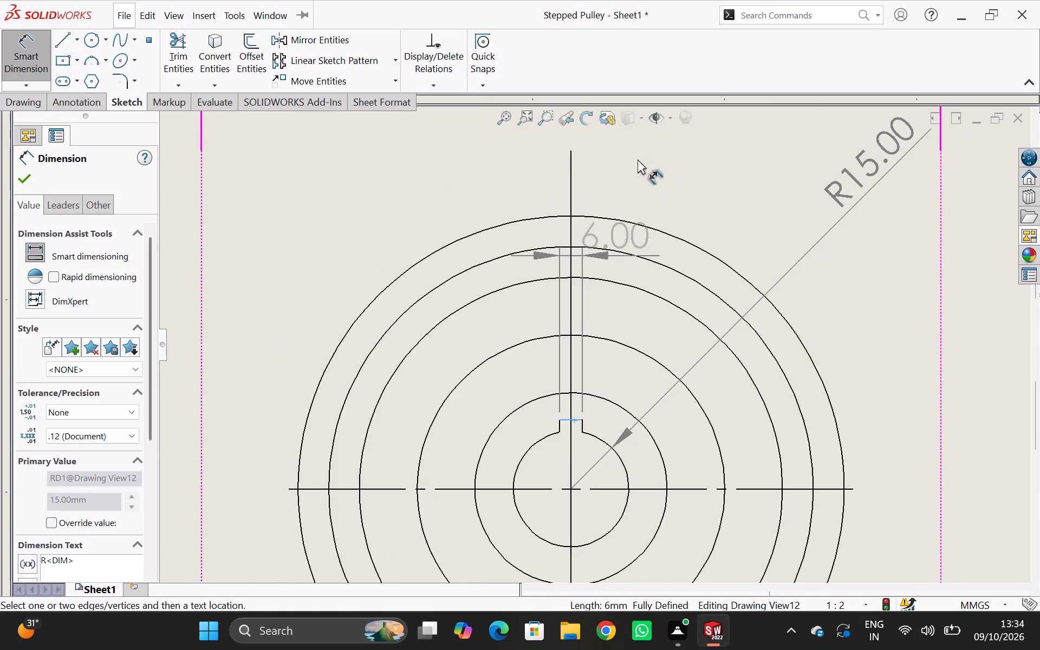
{"action": "left_click", "coordinate": [594, 196]}
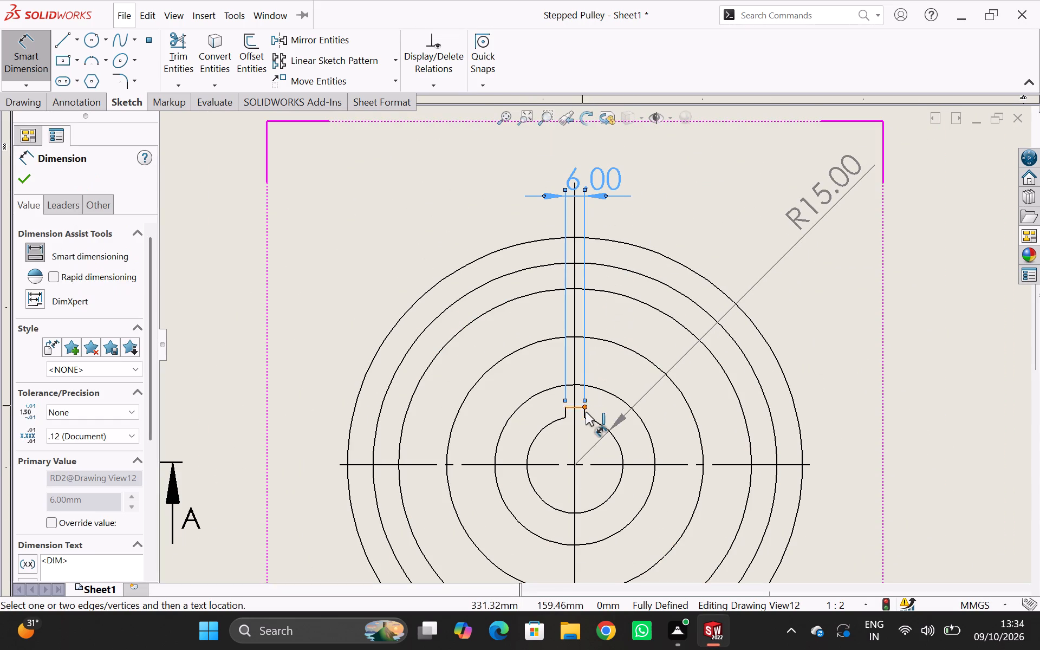
{"action": "left_click", "coordinate": [584, 411]}
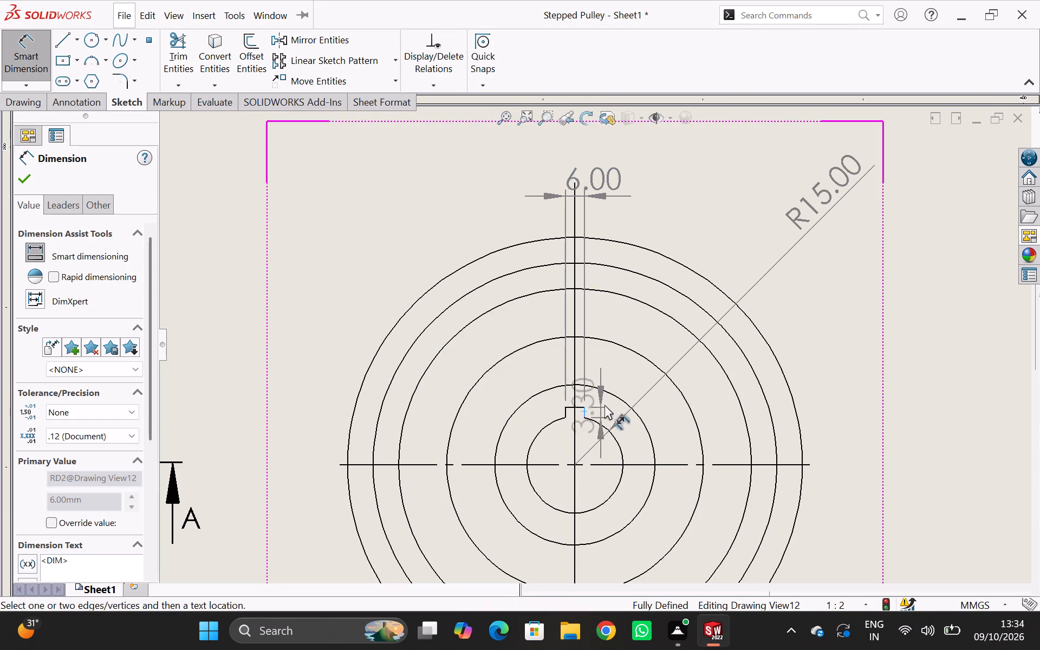
{"action": "left_click", "coordinate": [679, 200]}
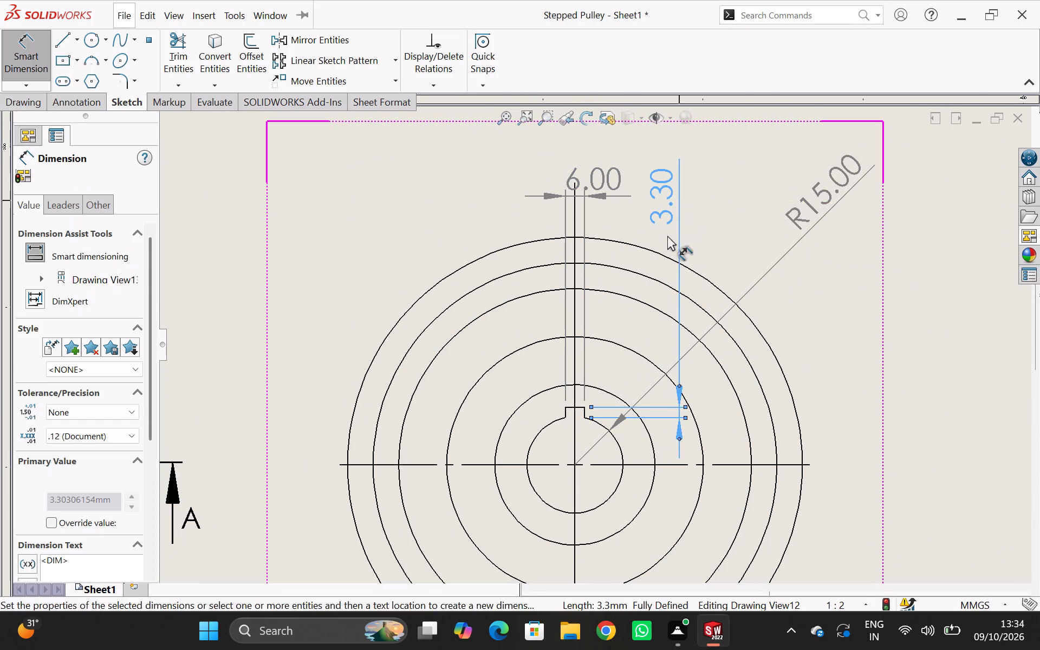
Dimension the diameters of the largest and second-largest steps in the front view, from upper to lower edge.
{"action": "scroll", "coordinate": [607, 300], "scroll_direction": "down", "scroll_amount": 4}
{"action": "scroll", "coordinate": [603, 305], "scroll_direction": "up", "scroll_amount": 8}
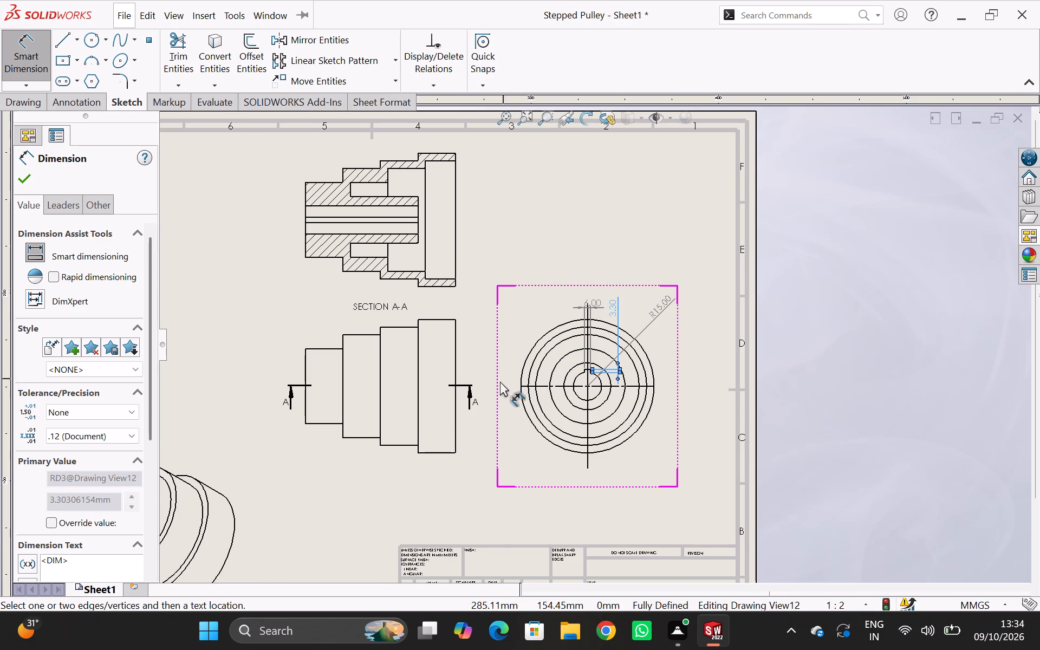
{"action": "scroll", "coordinate": [490, 386], "scroll_direction": "up", "scroll_amount": 1}
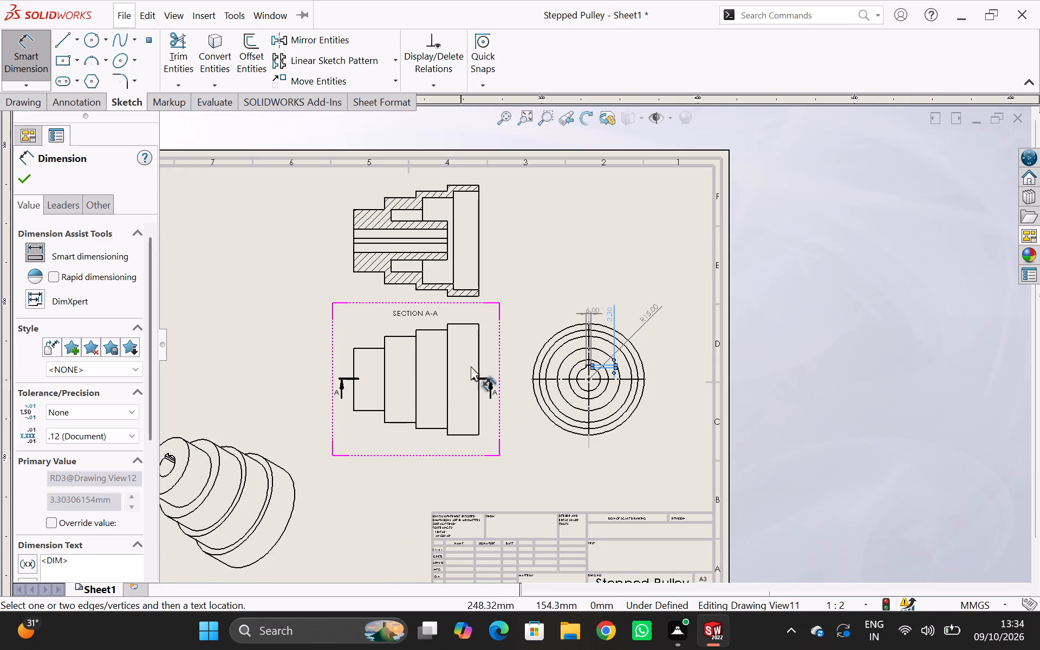
{"action": "left_click", "coordinate": [470, 322]}
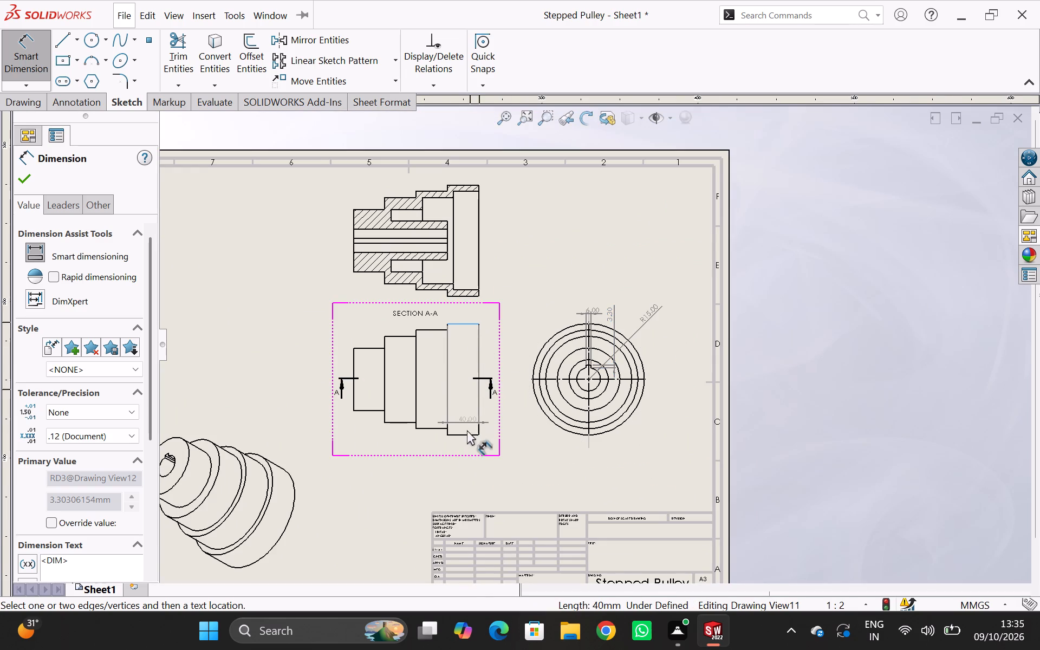
{"action": "left_click", "coordinate": [467, 435]}
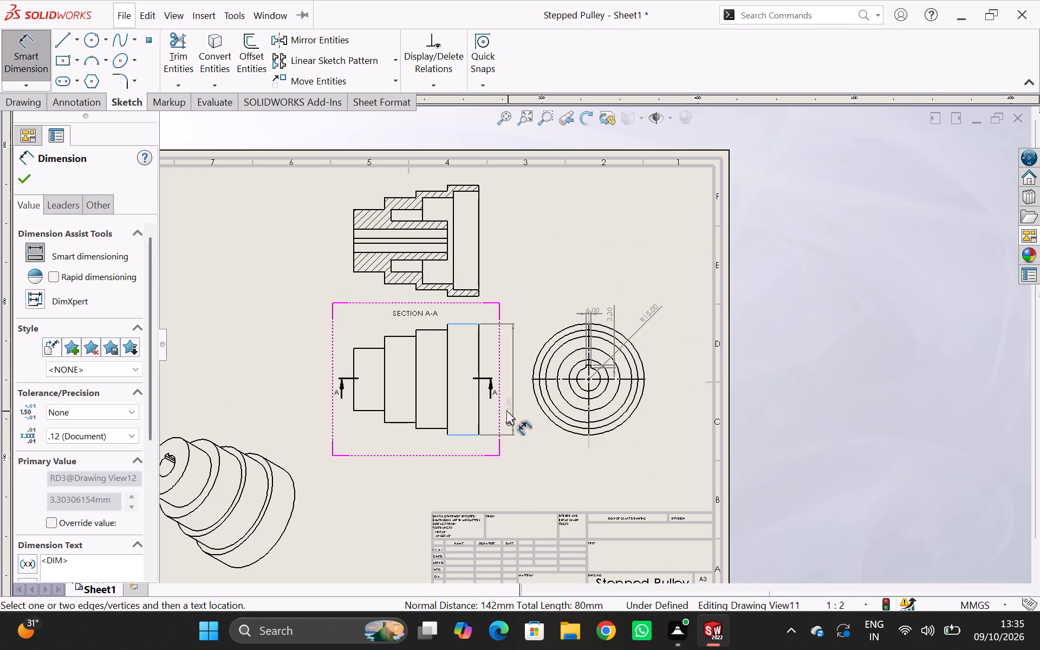
{"action": "left_click", "coordinate": [515, 402]}
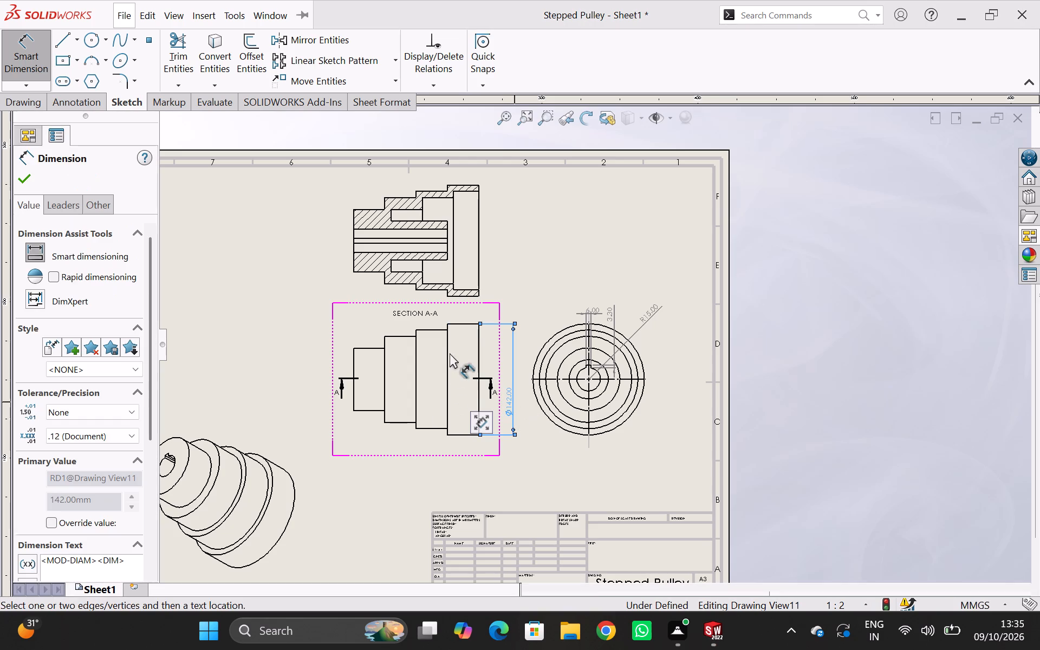
{"action": "left_click", "coordinate": [433, 327]}
{"action": "left_click", "coordinate": [433, 329]}
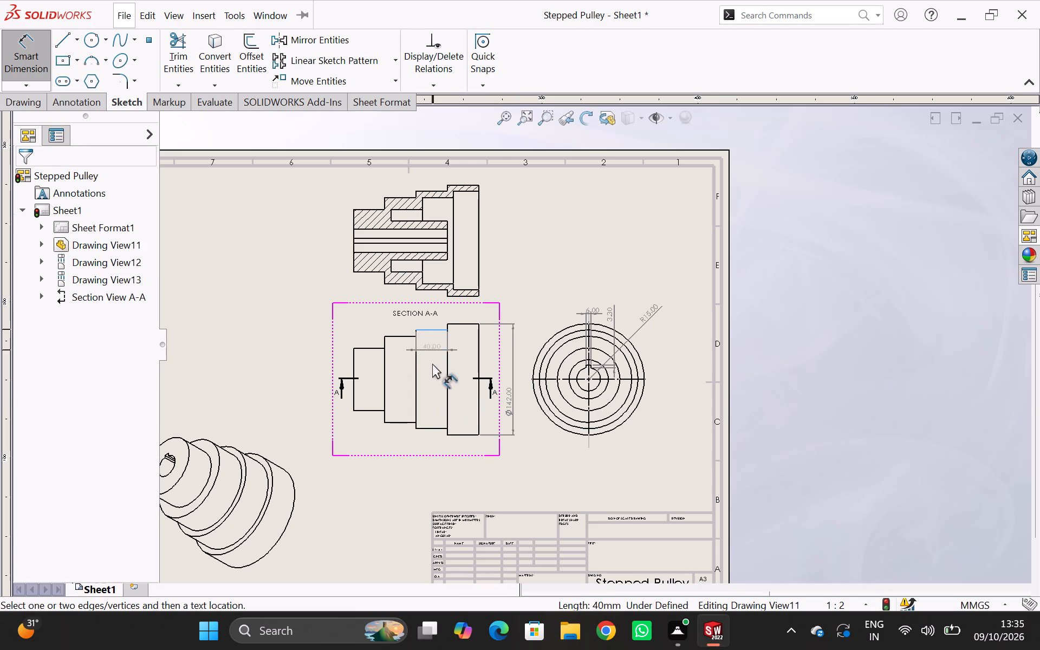
{"action": "left_click", "coordinate": [434, 429]}
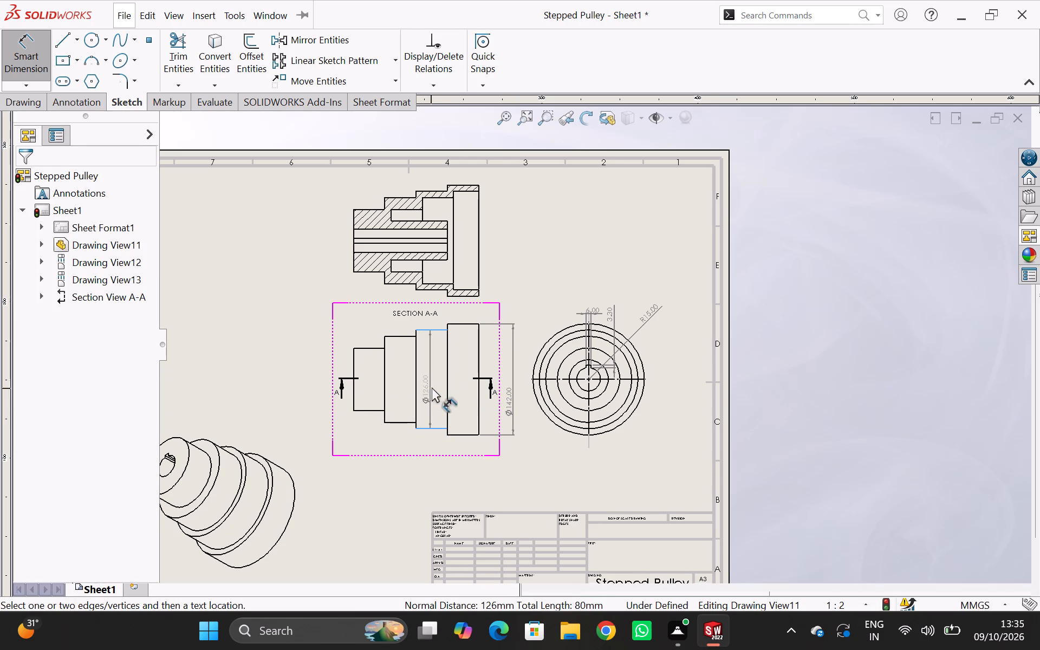
{"action": "left_click", "coordinate": [432, 387]}
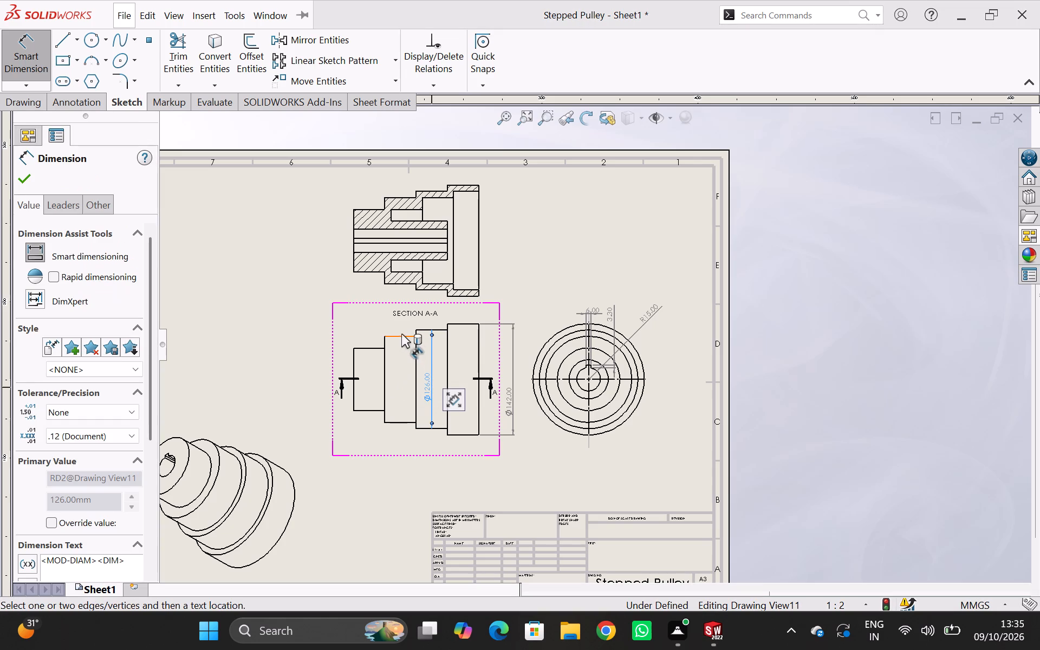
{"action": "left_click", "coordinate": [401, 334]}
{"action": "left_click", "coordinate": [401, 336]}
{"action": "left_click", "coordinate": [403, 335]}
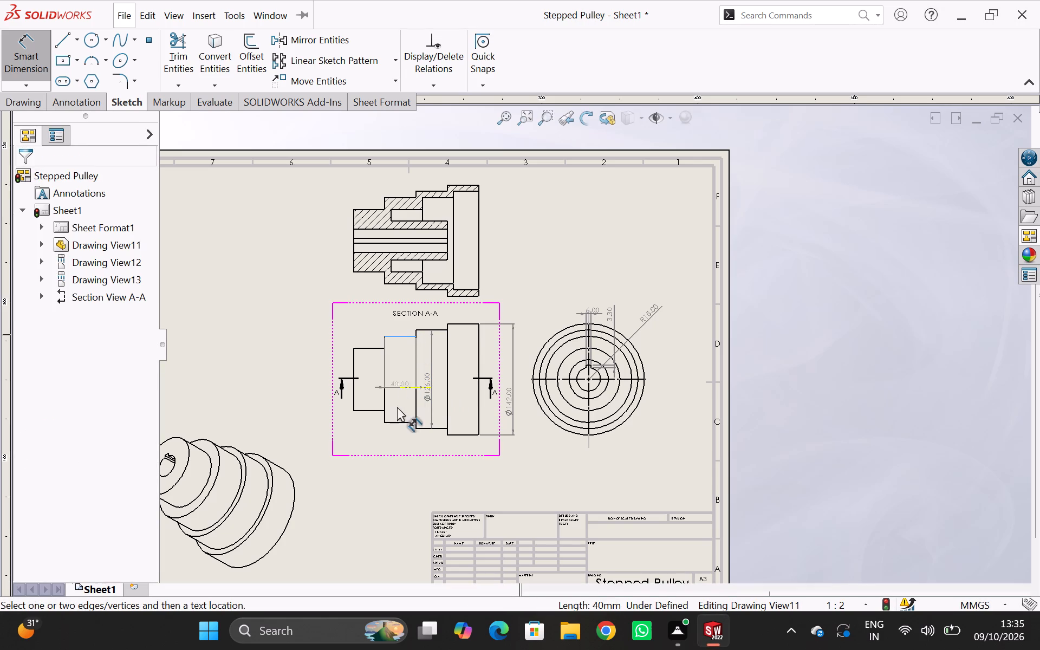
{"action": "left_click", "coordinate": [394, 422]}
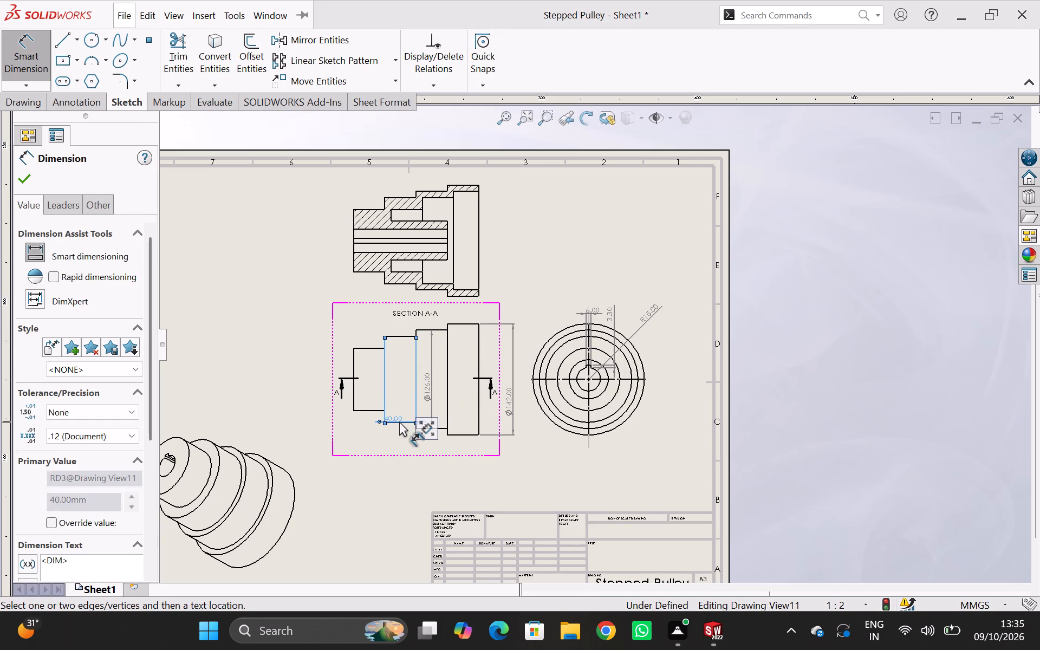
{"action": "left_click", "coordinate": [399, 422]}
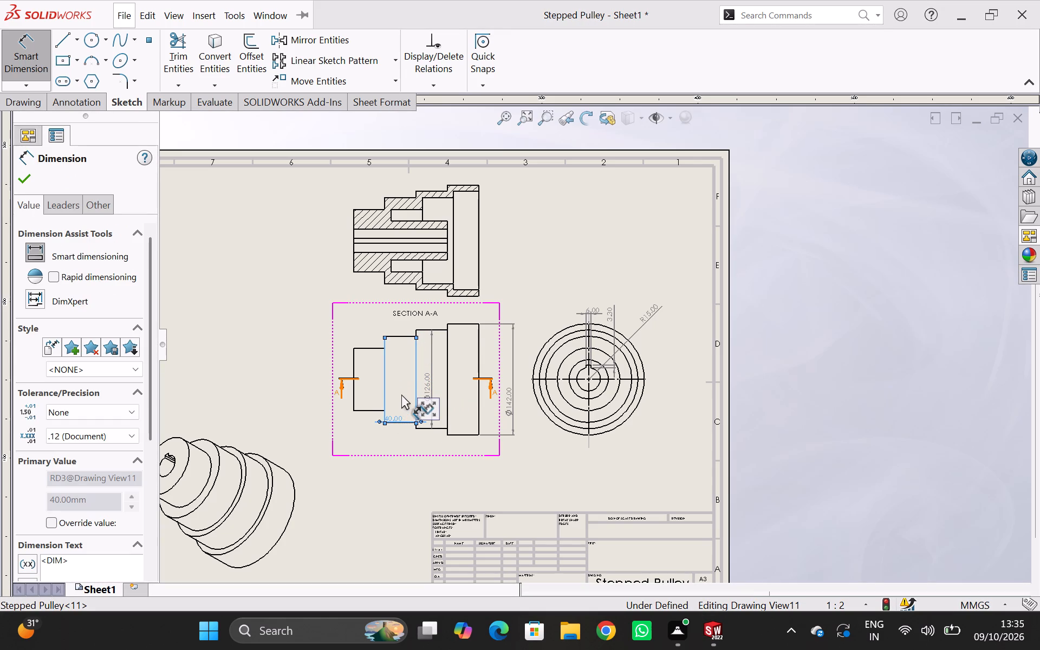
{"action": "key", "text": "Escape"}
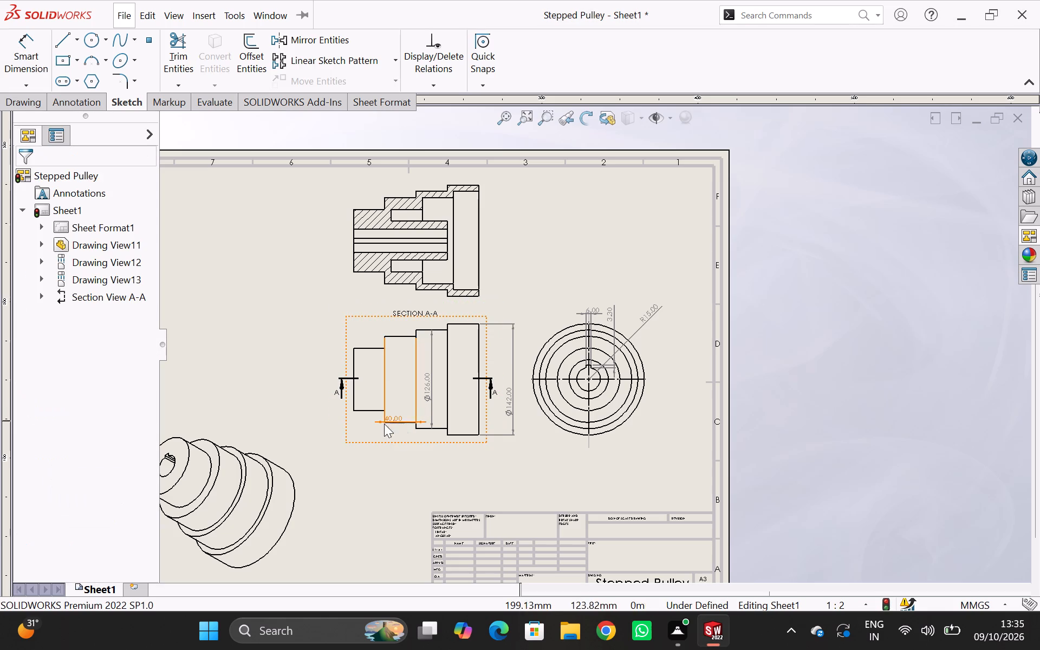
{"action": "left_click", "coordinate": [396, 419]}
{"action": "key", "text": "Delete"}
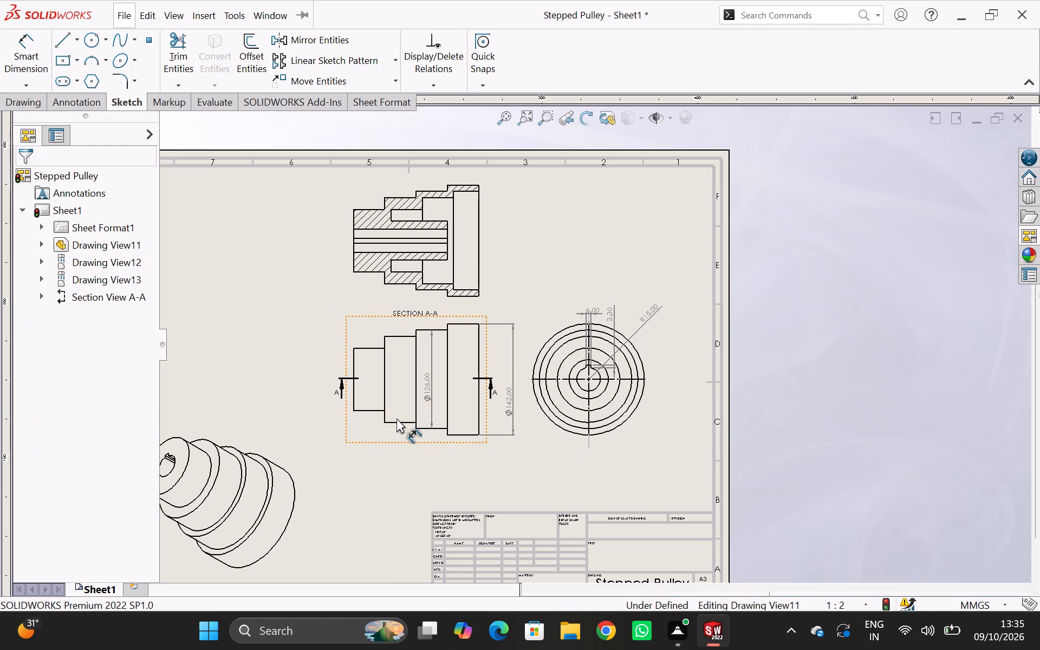
Dimension the diameter of the third-largest step in the front view, placing the value inside that step.
{"action": "left_click", "coordinate": [400, 334]}
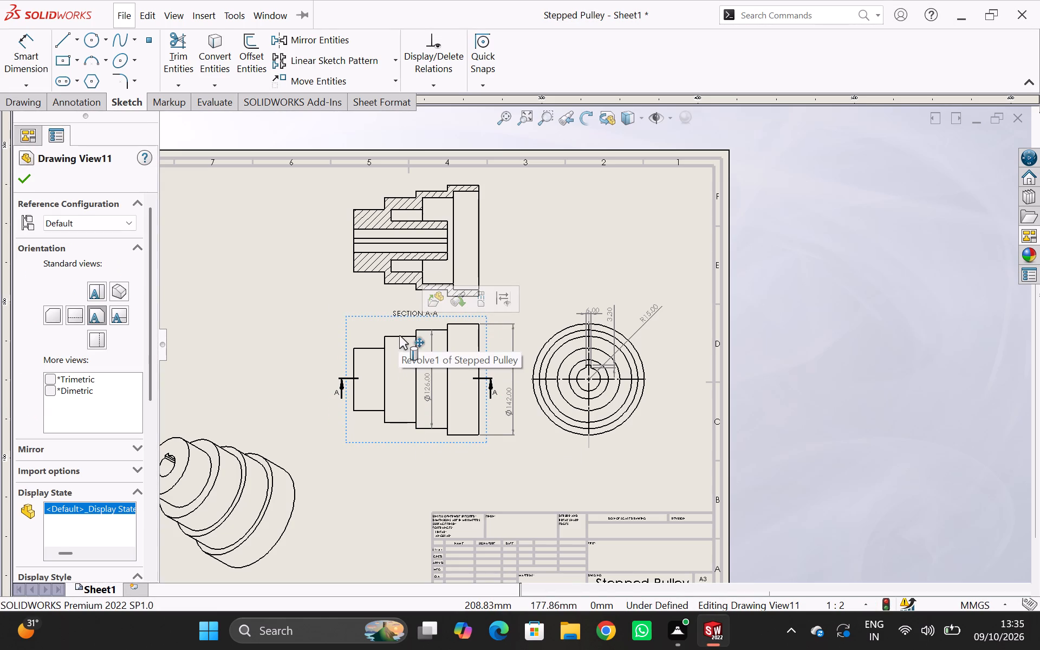
{"action": "left_click", "coordinate": [399, 335]}
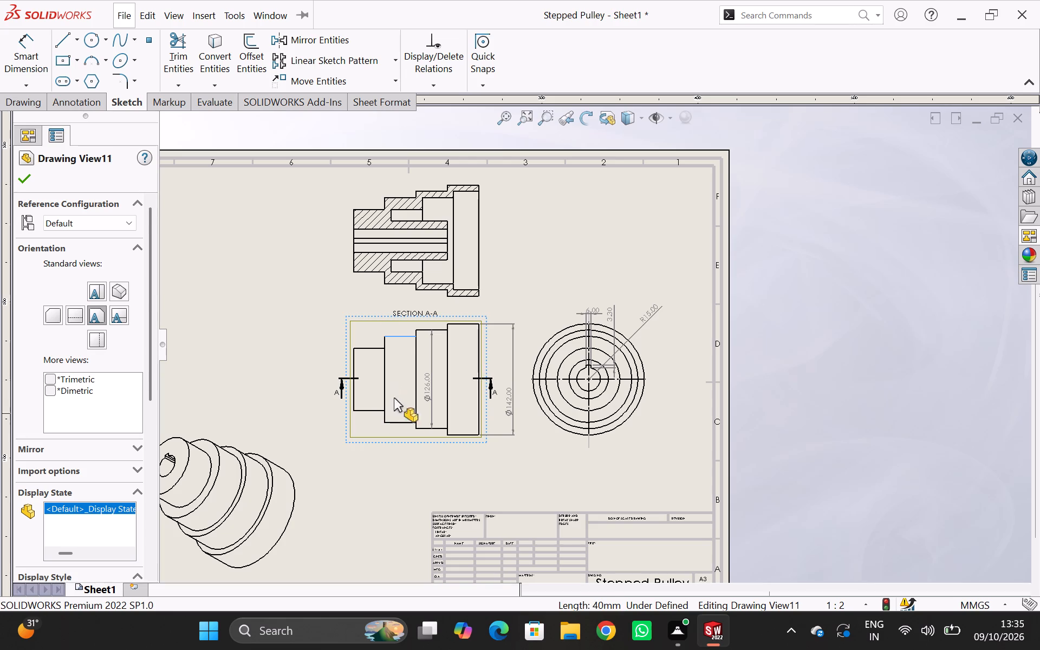
{"action": "left_click", "coordinate": [32, 173]}
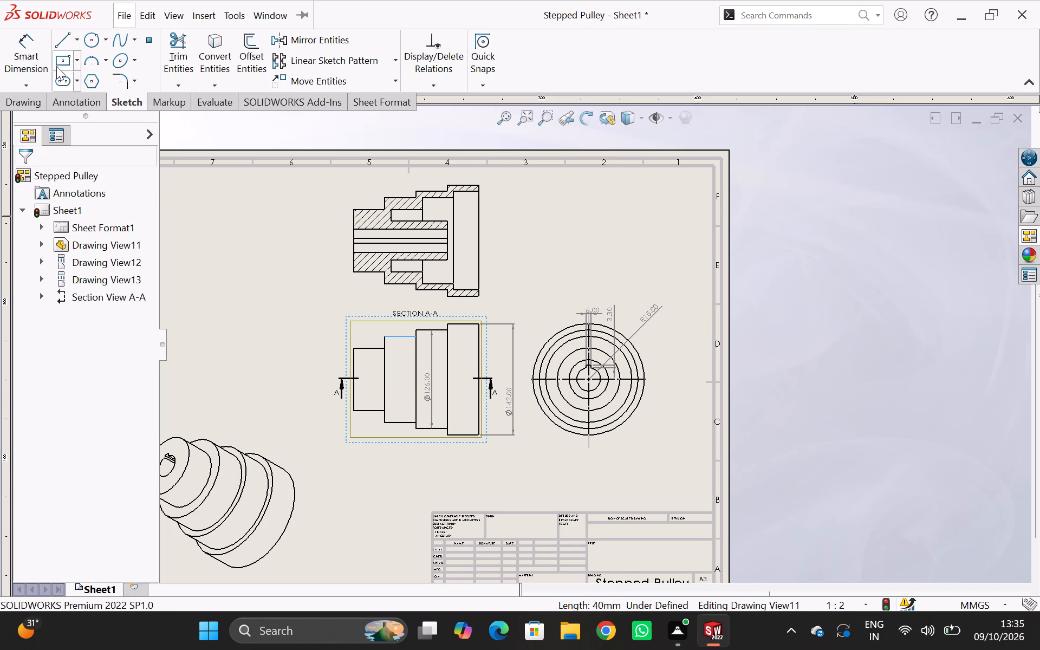
{"action": "left_click", "coordinate": [36, 68]}
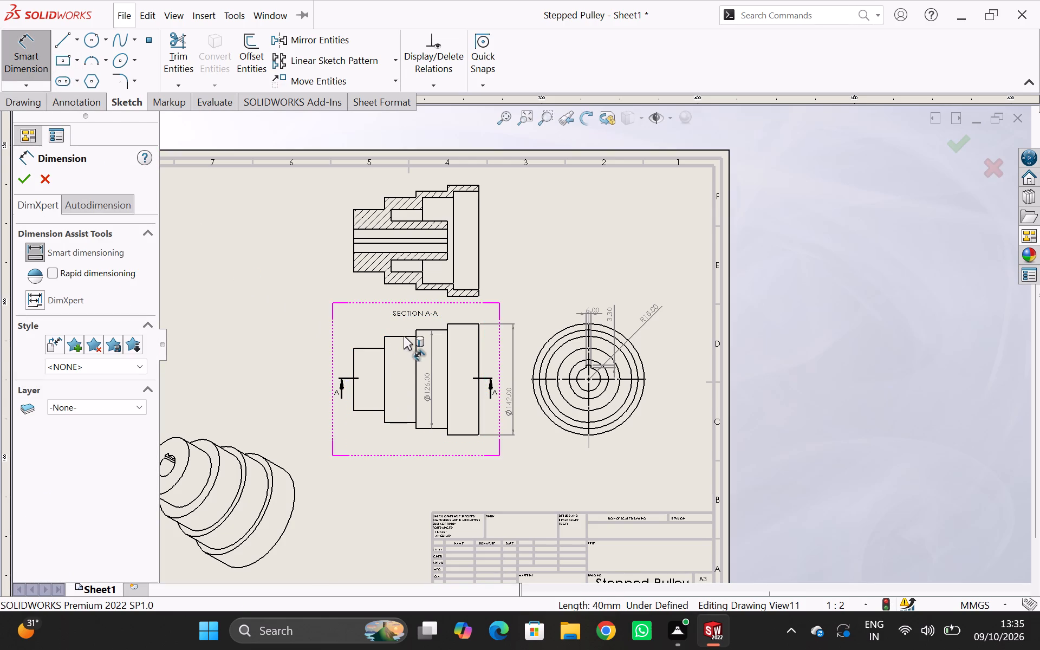
{"action": "left_click", "coordinate": [404, 336]}
{"action": "left_click", "coordinate": [398, 424]}
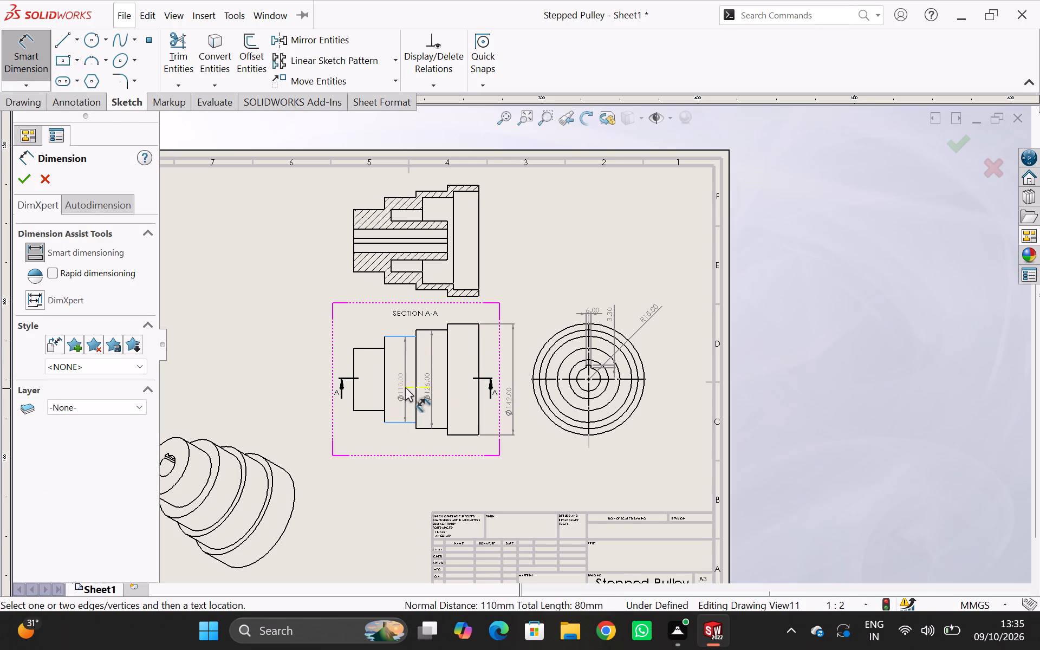
{"action": "left_click", "coordinate": [405, 387]}
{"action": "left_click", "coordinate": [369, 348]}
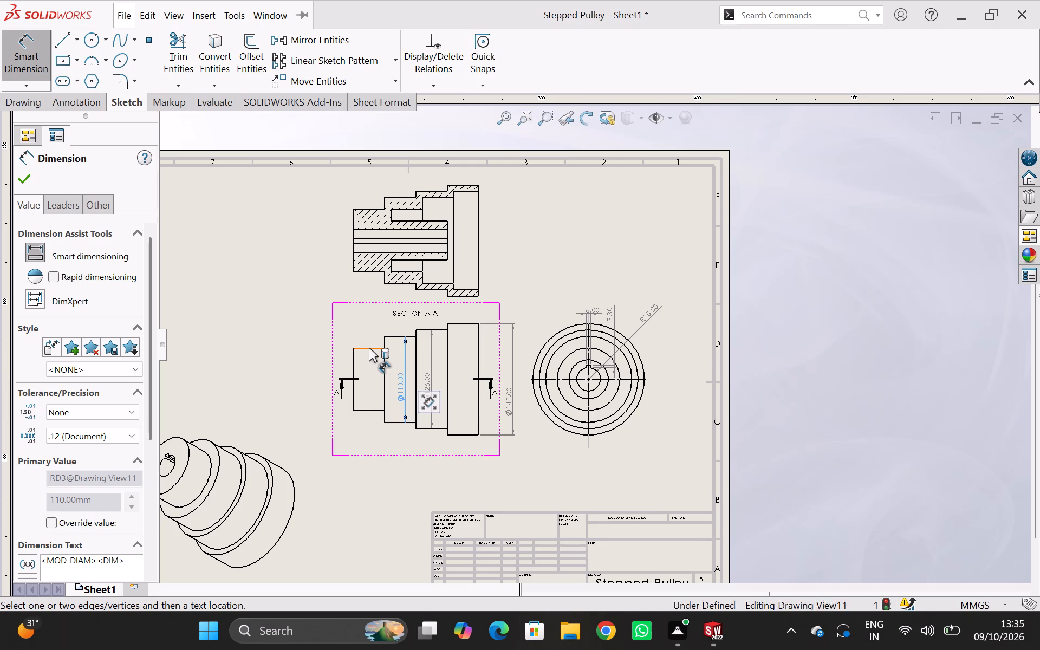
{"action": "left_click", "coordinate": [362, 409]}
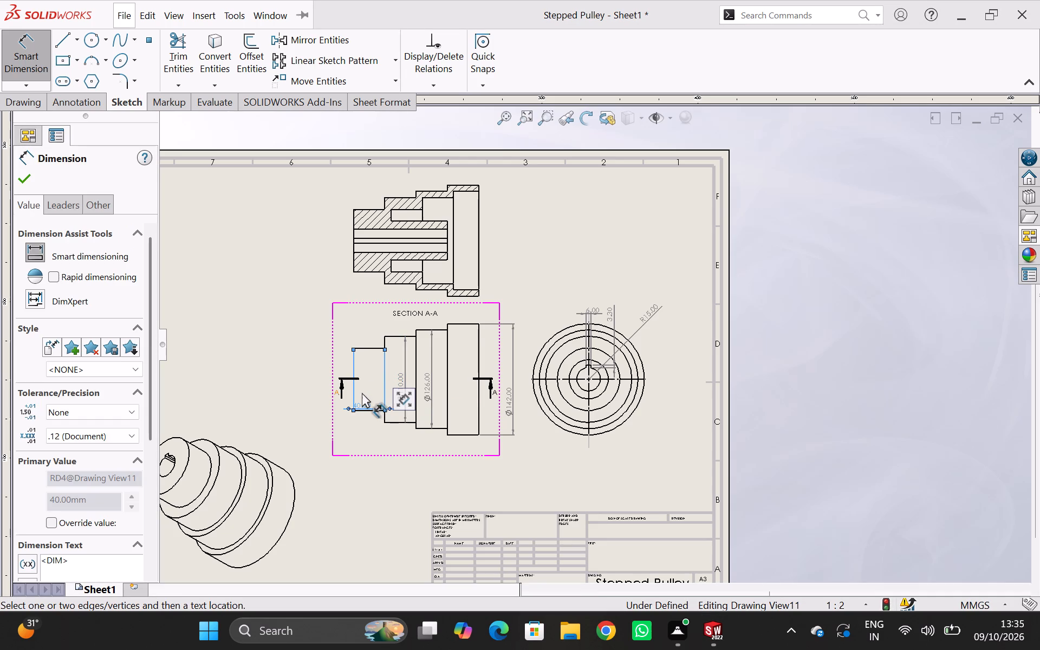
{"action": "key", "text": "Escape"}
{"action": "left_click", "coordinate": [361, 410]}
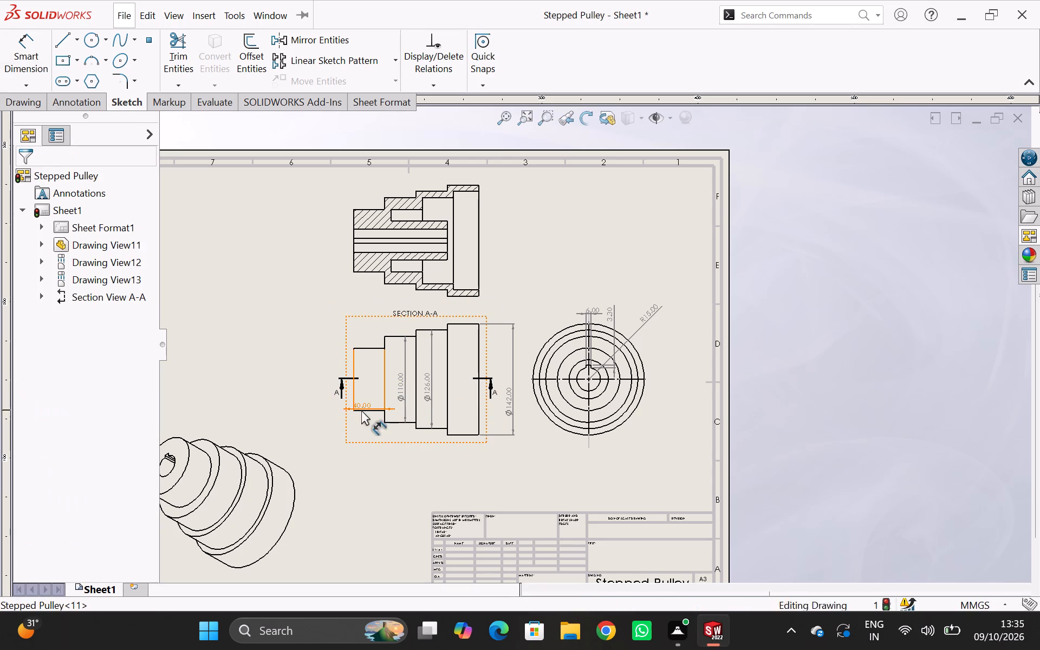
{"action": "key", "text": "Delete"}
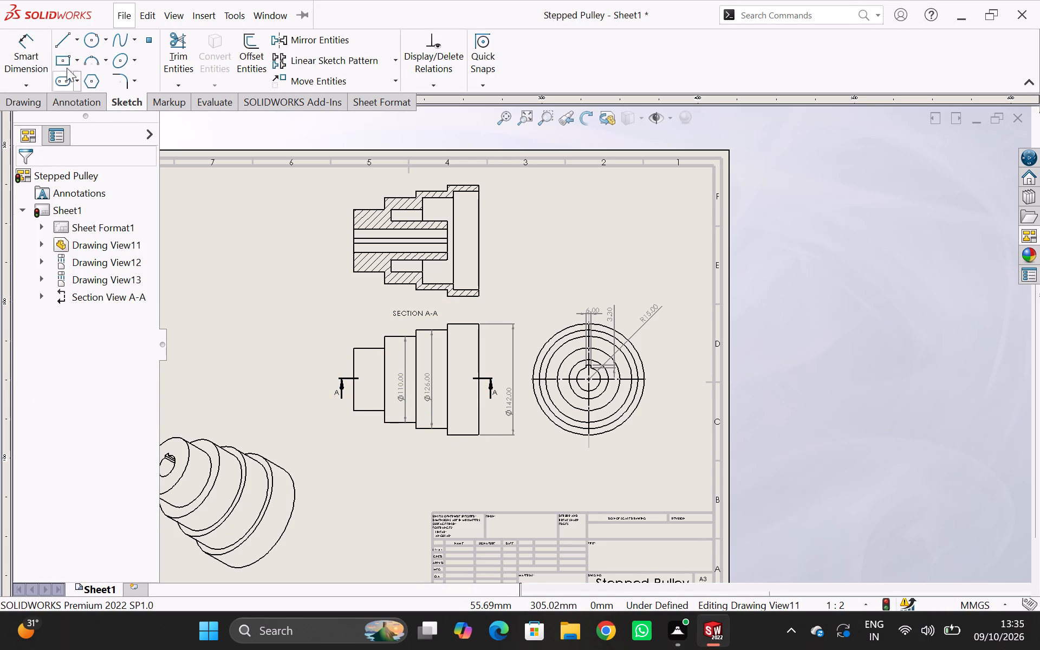
Dimension the diameter of the smallest step in the front view, placing the value inside that step.
{"action": "left_click", "coordinate": [17, 55]}
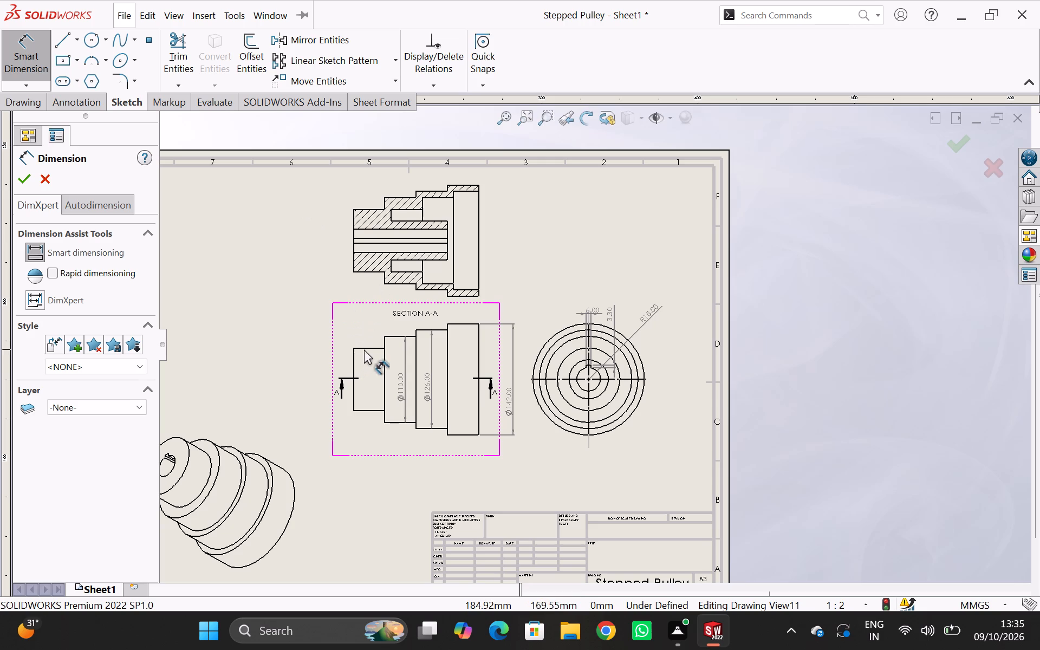
{"action": "left_click", "coordinate": [370, 347]}
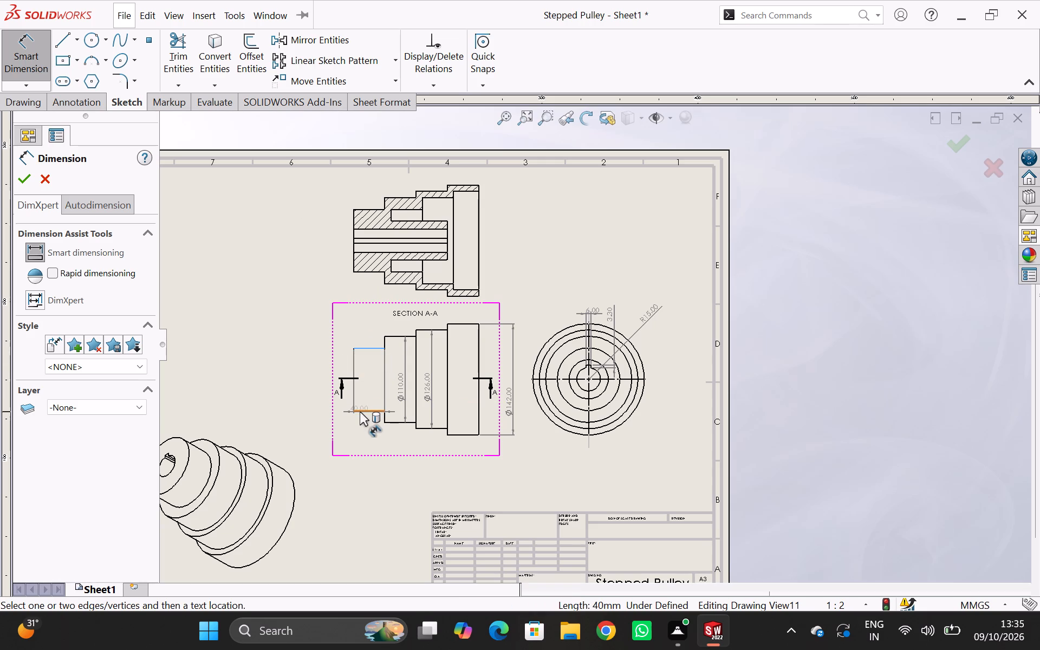
{"action": "left_click", "coordinate": [360, 412]}
{"action": "left_click", "coordinate": [372, 381]}
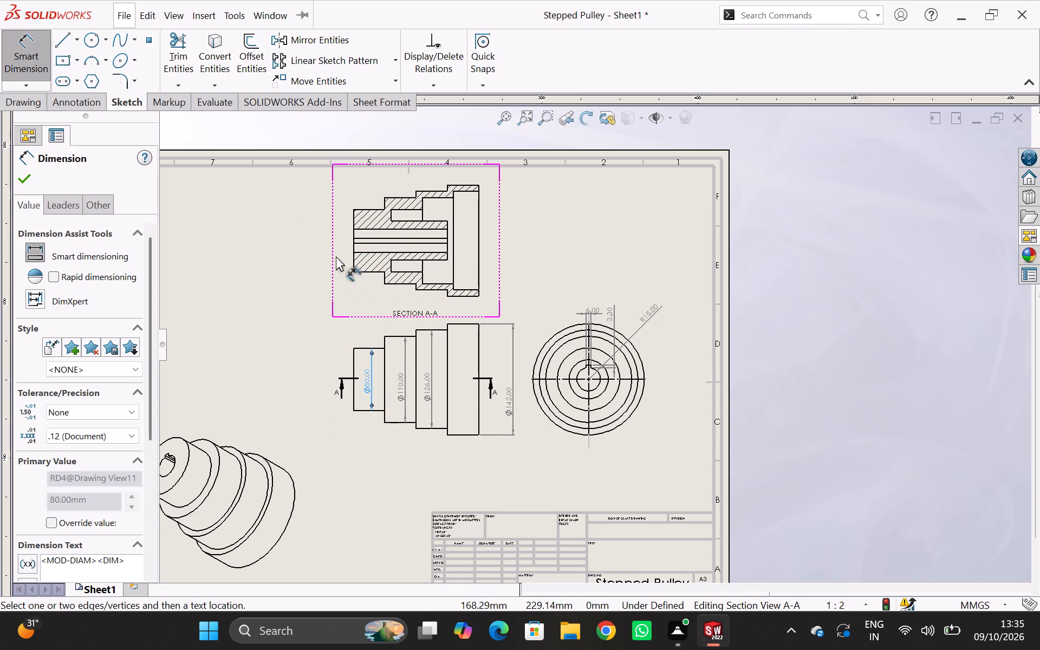
Dimension the wall thickness of the largest step at its open end in section A-A, placing the value beside the rim.
{"action": "left_click", "coordinate": [479, 188]}
{"action": "left_click", "coordinate": [491, 188]}
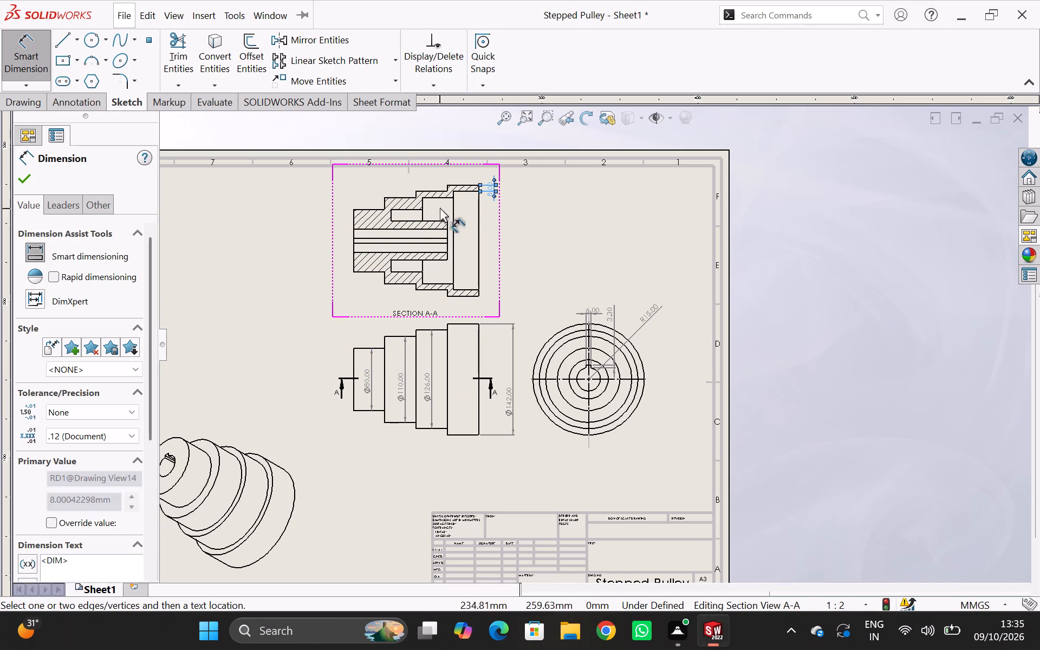
Dimension the lengths of all four steps along the upper edge of section A-A, from largest to smallest, placing the values above.
{"action": "left_click", "coordinate": [460, 184]}
{"action": "left_click", "coordinate": [461, 174]}
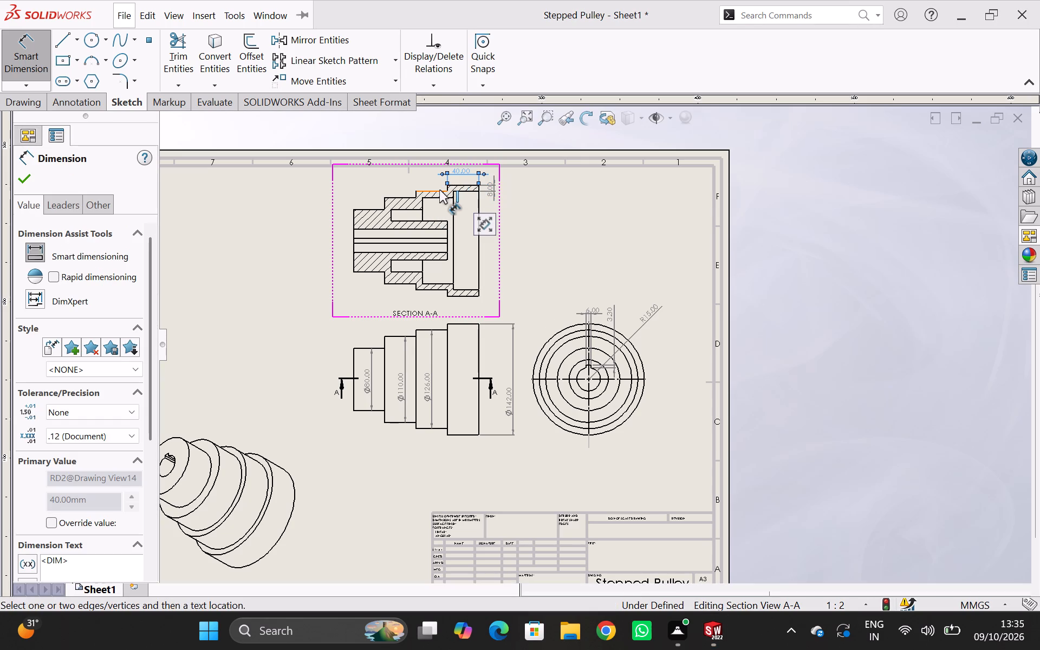
{"action": "left_click", "coordinate": [439, 190]}
{"action": "left_click", "coordinate": [431, 177]}
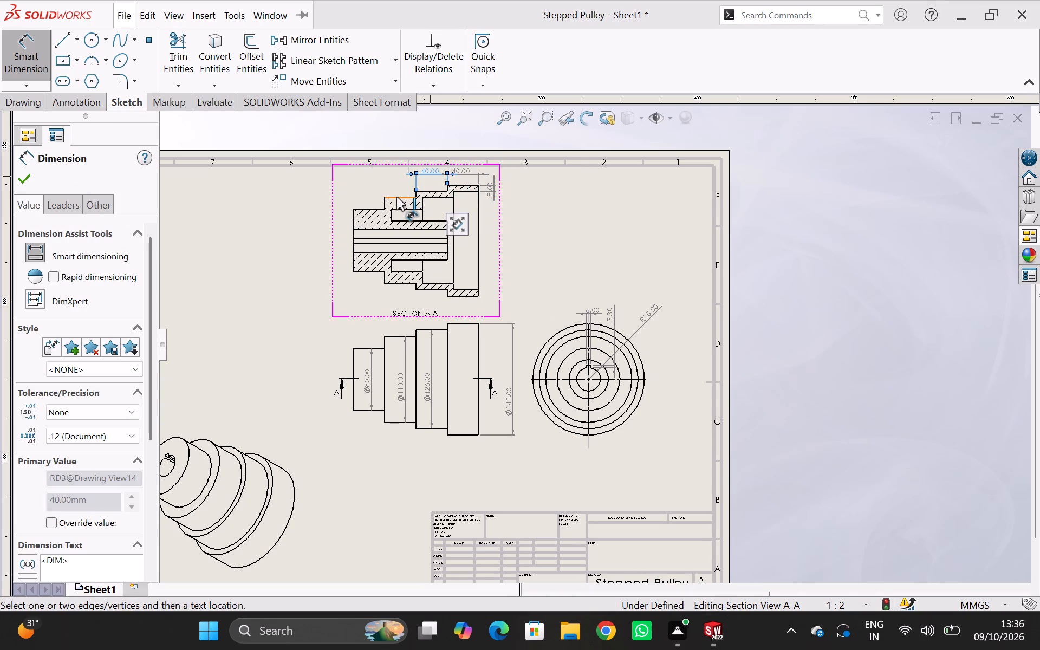
{"action": "left_click", "coordinate": [396, 197]}
{"action": "left_click", "coordinate": [399, 182]}
{"action": "left_click", "coordinate": [368, 208]}
{"action": "left_click", "coordinate": [370, 186]}
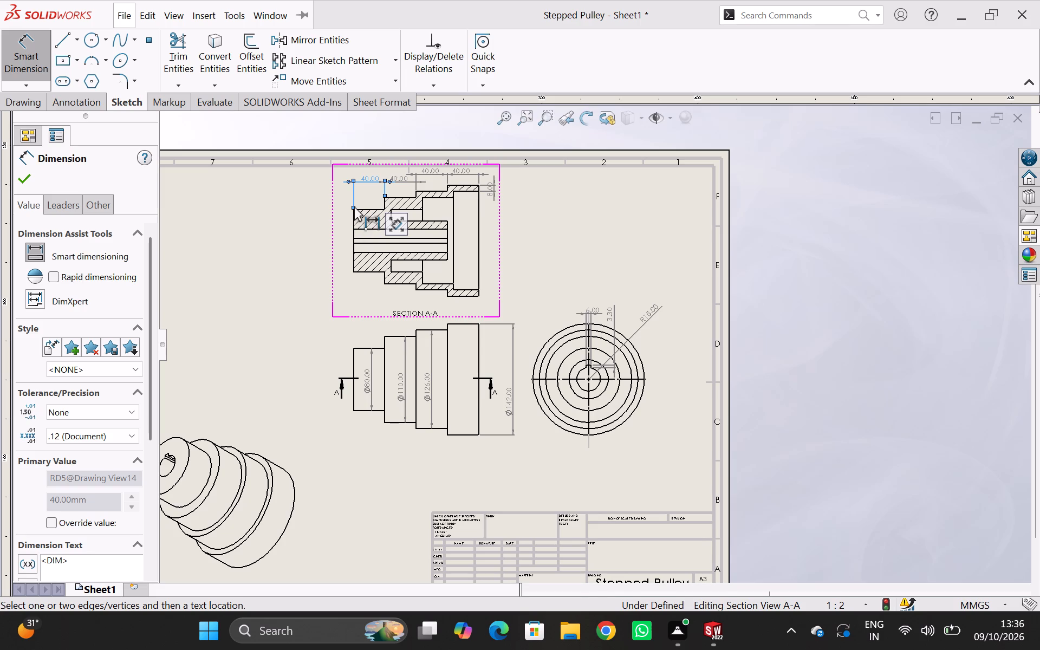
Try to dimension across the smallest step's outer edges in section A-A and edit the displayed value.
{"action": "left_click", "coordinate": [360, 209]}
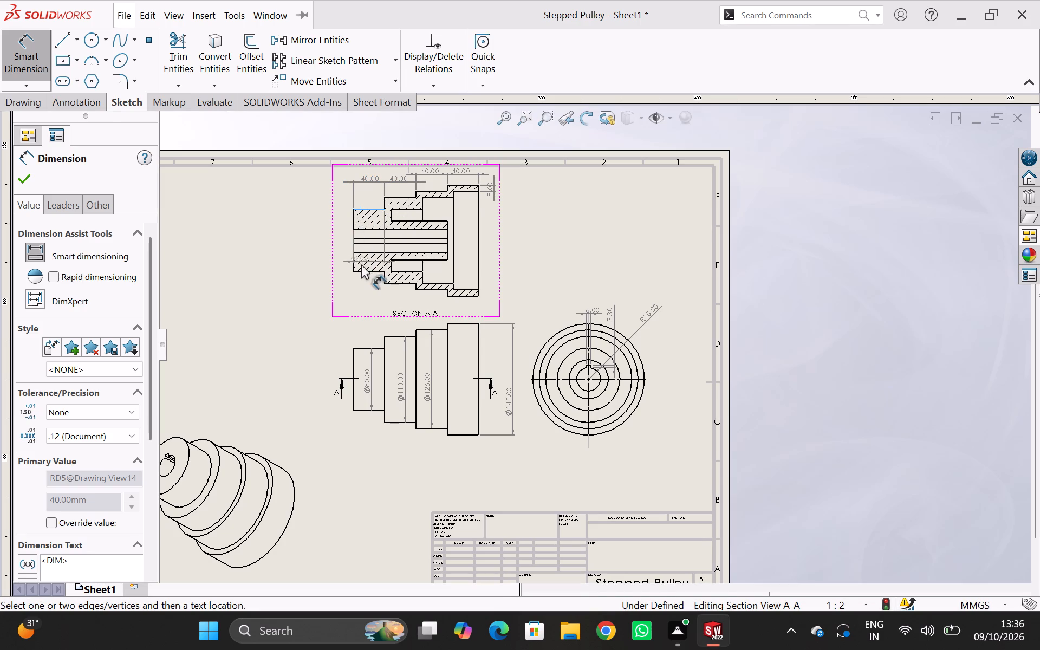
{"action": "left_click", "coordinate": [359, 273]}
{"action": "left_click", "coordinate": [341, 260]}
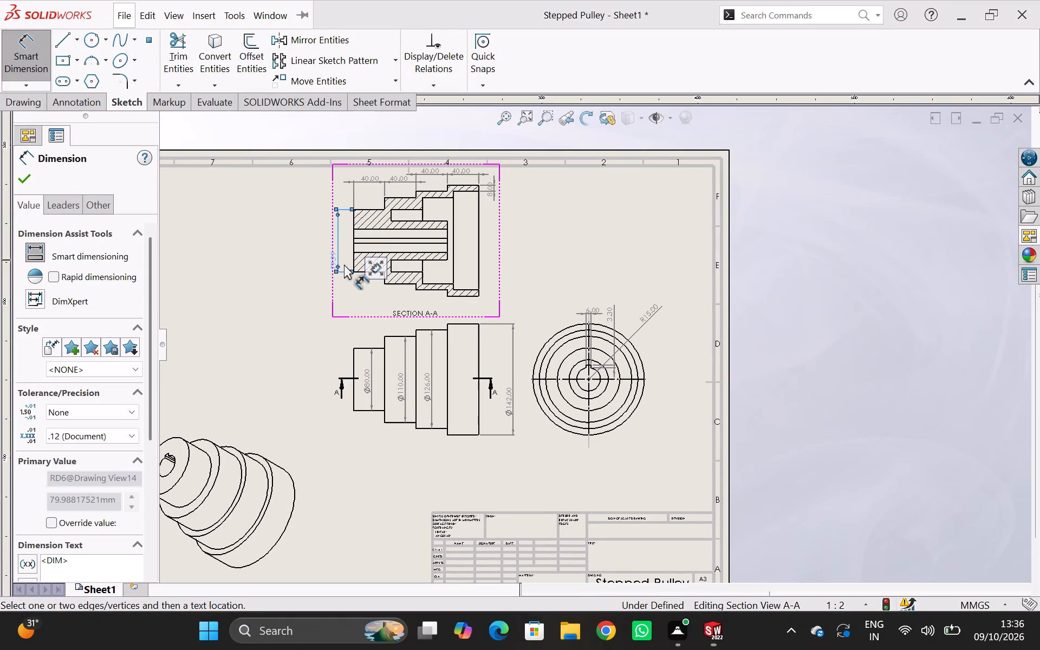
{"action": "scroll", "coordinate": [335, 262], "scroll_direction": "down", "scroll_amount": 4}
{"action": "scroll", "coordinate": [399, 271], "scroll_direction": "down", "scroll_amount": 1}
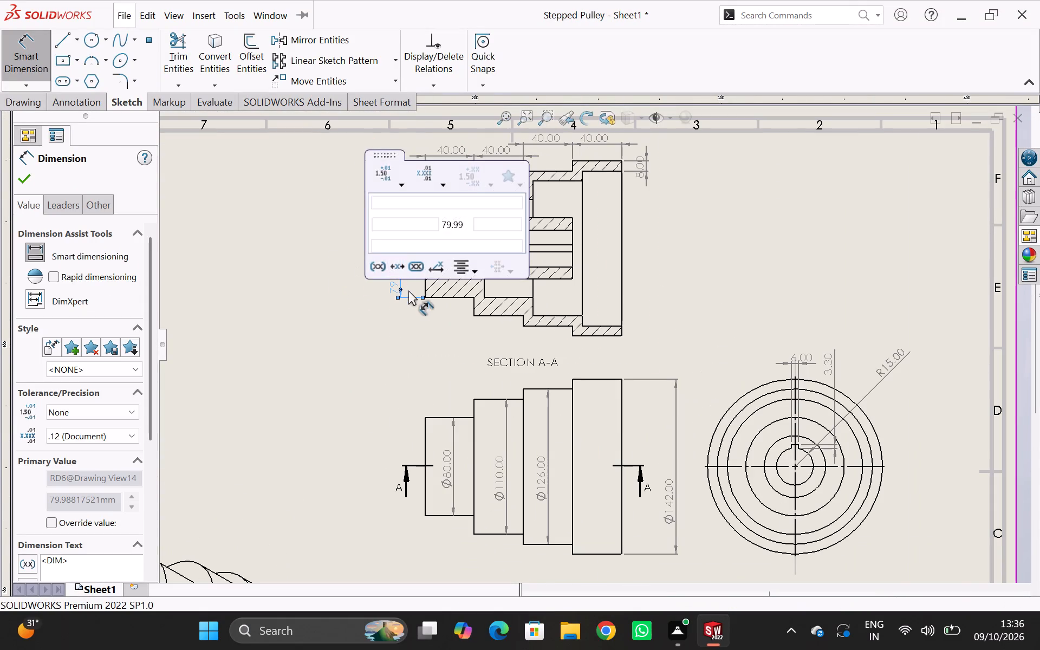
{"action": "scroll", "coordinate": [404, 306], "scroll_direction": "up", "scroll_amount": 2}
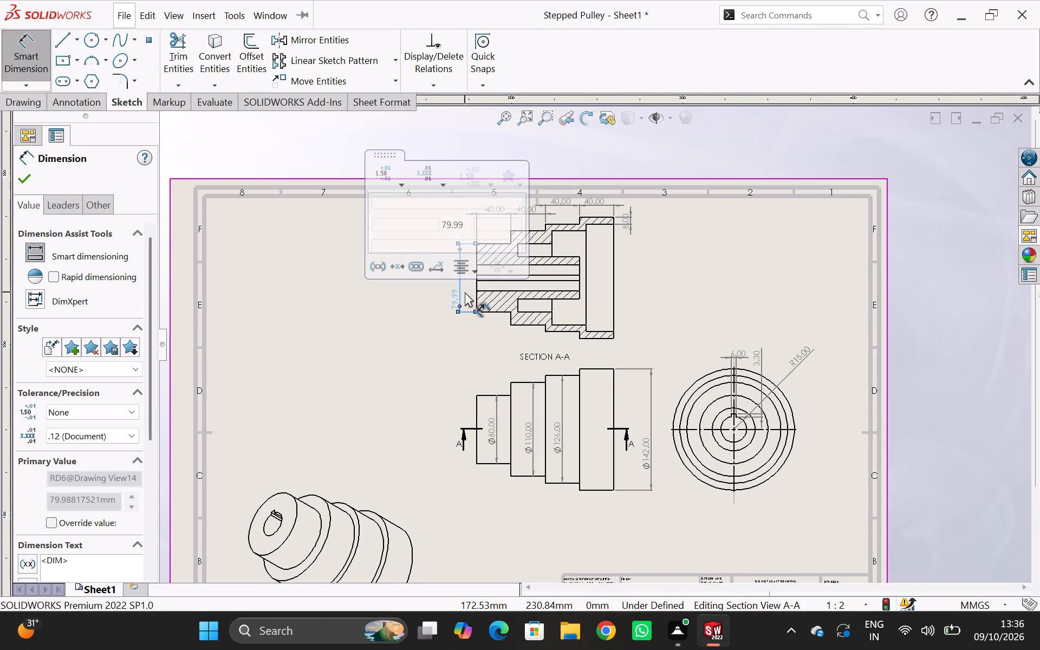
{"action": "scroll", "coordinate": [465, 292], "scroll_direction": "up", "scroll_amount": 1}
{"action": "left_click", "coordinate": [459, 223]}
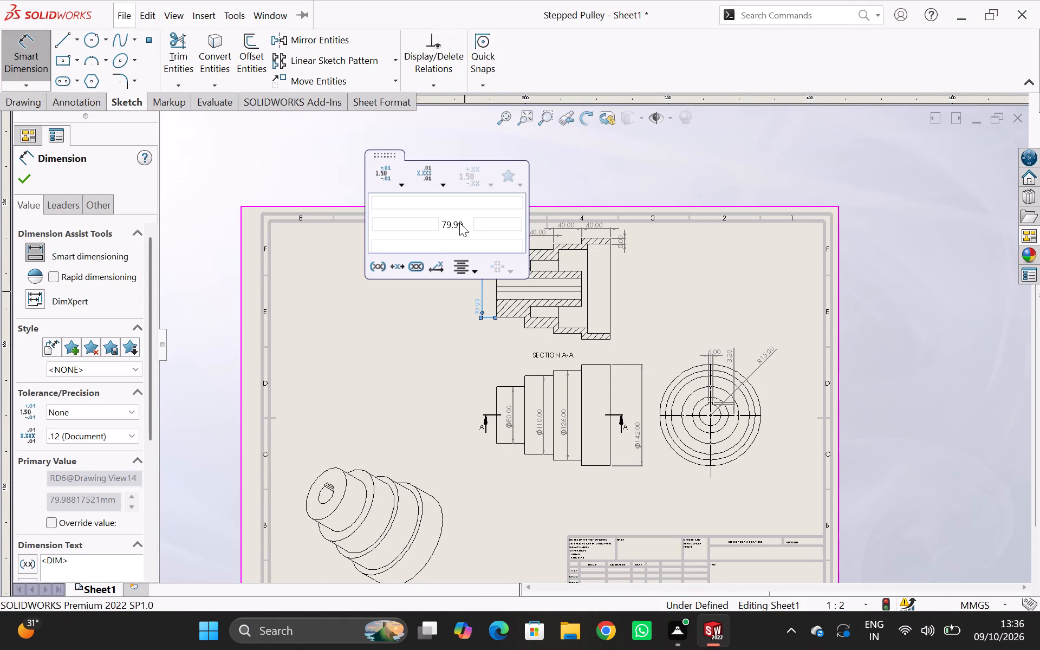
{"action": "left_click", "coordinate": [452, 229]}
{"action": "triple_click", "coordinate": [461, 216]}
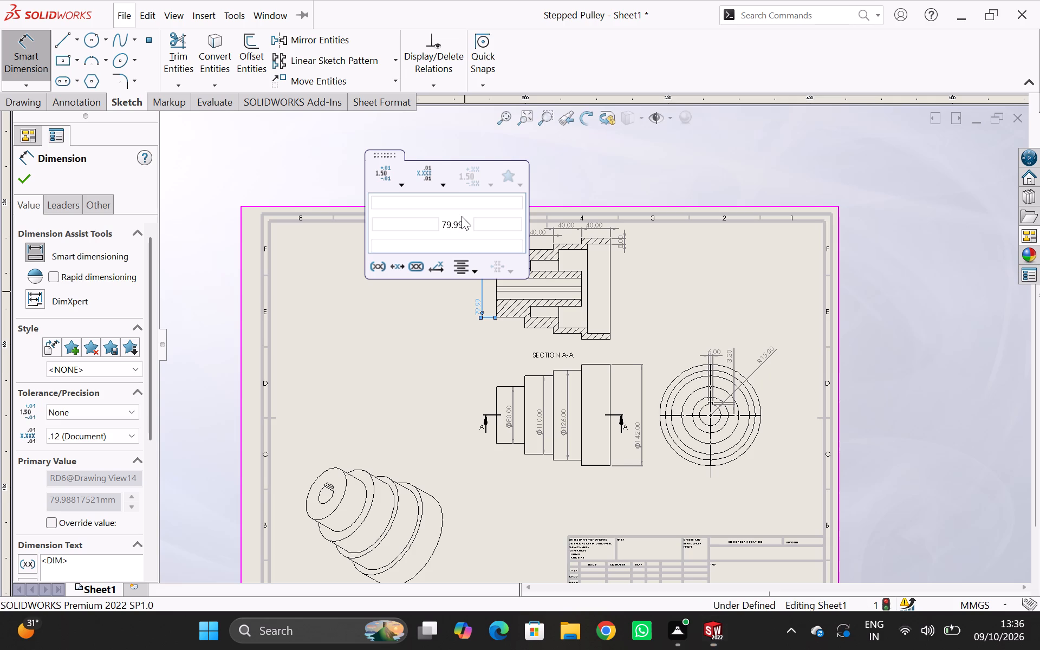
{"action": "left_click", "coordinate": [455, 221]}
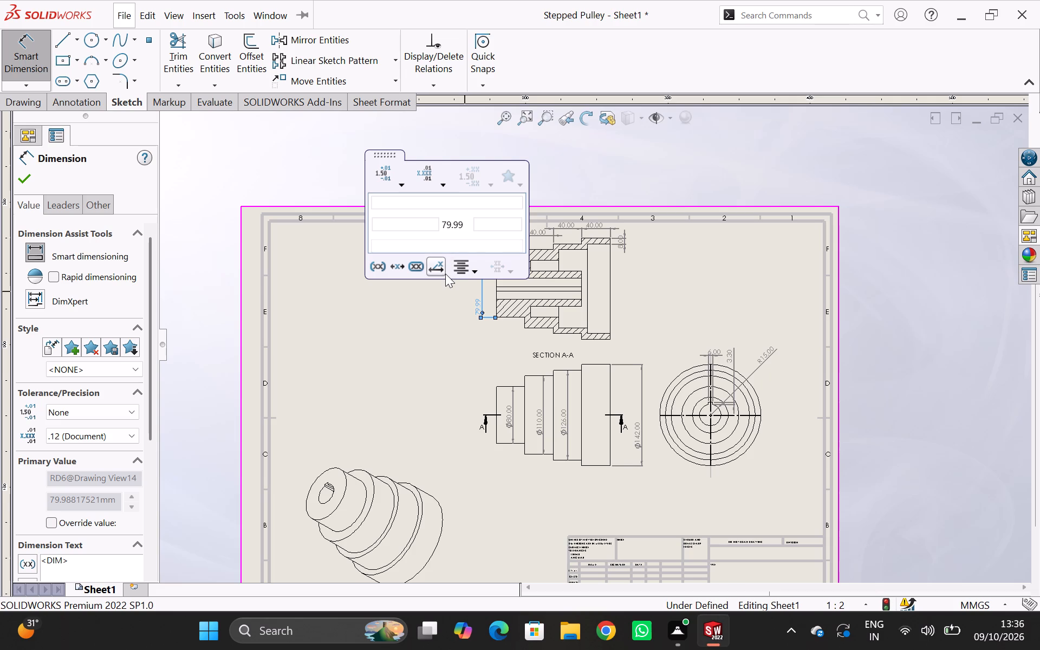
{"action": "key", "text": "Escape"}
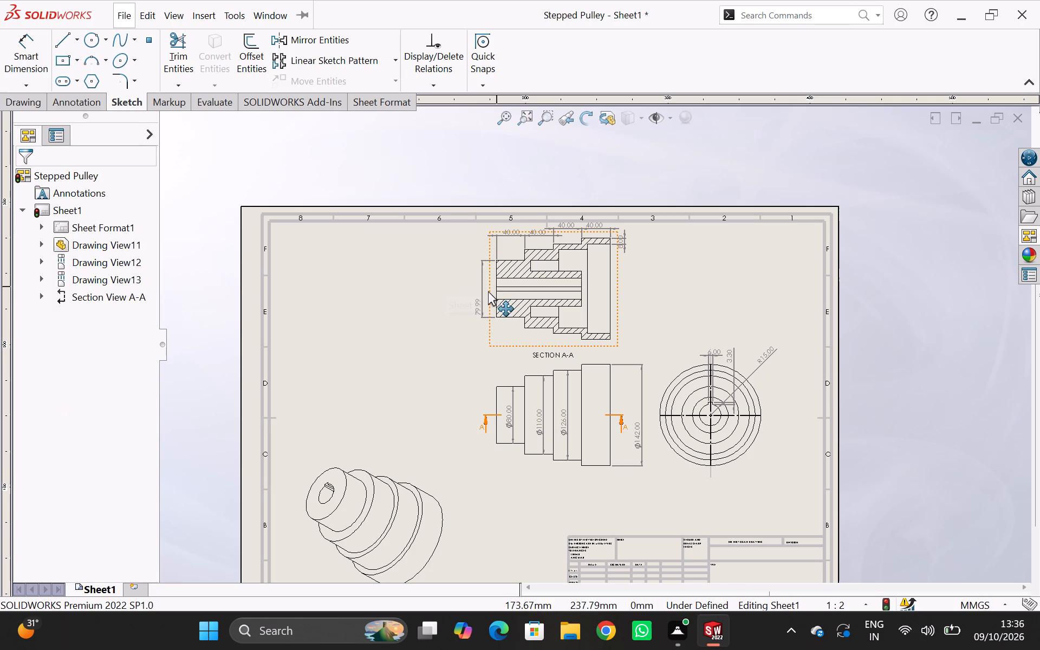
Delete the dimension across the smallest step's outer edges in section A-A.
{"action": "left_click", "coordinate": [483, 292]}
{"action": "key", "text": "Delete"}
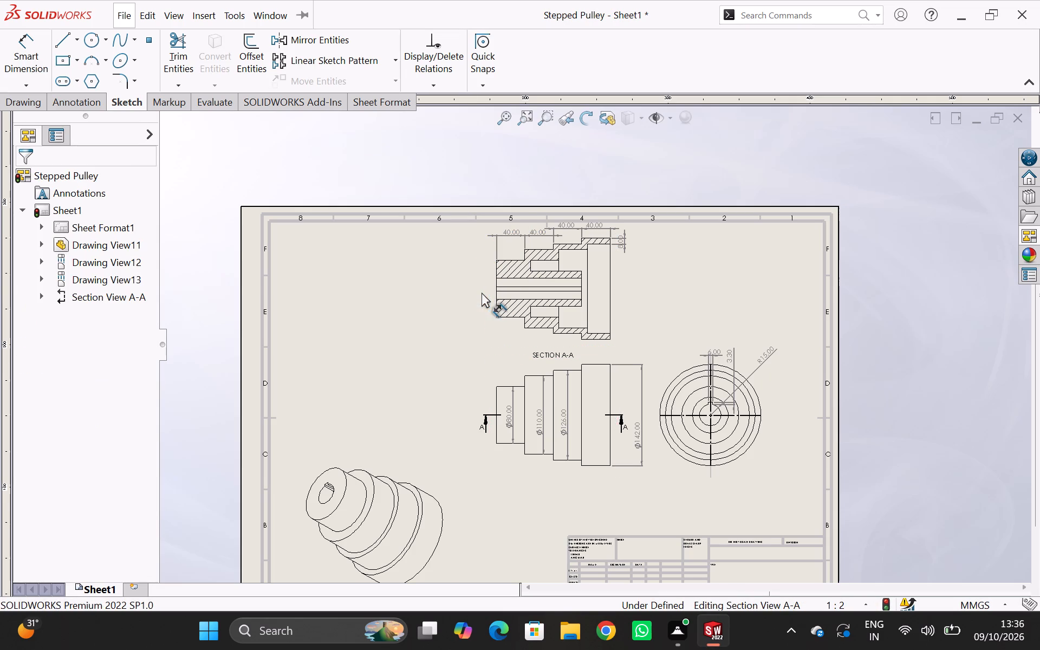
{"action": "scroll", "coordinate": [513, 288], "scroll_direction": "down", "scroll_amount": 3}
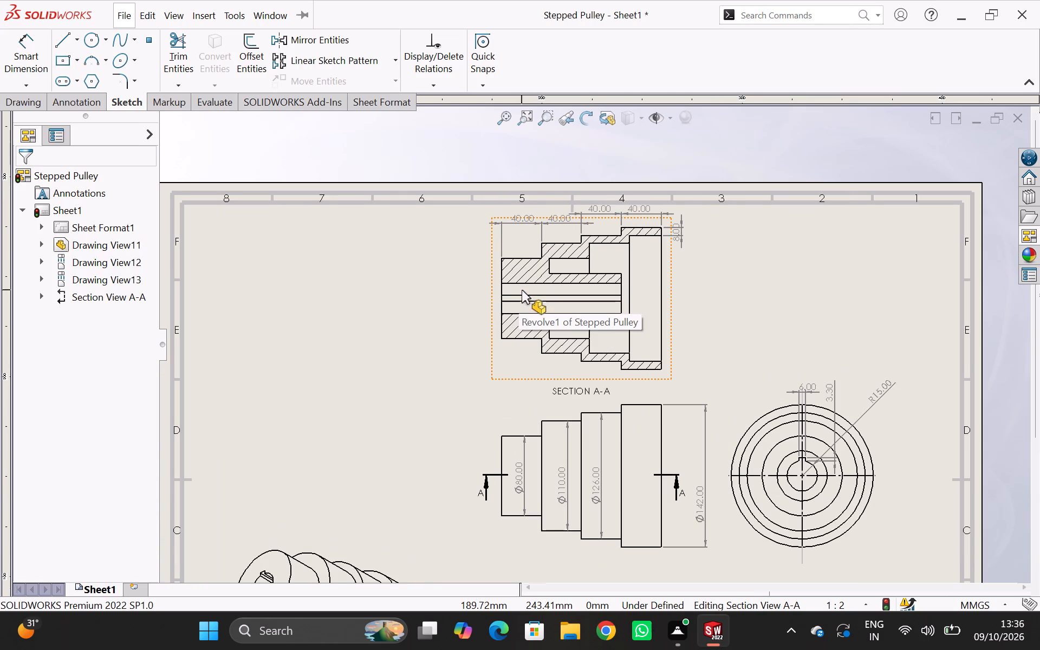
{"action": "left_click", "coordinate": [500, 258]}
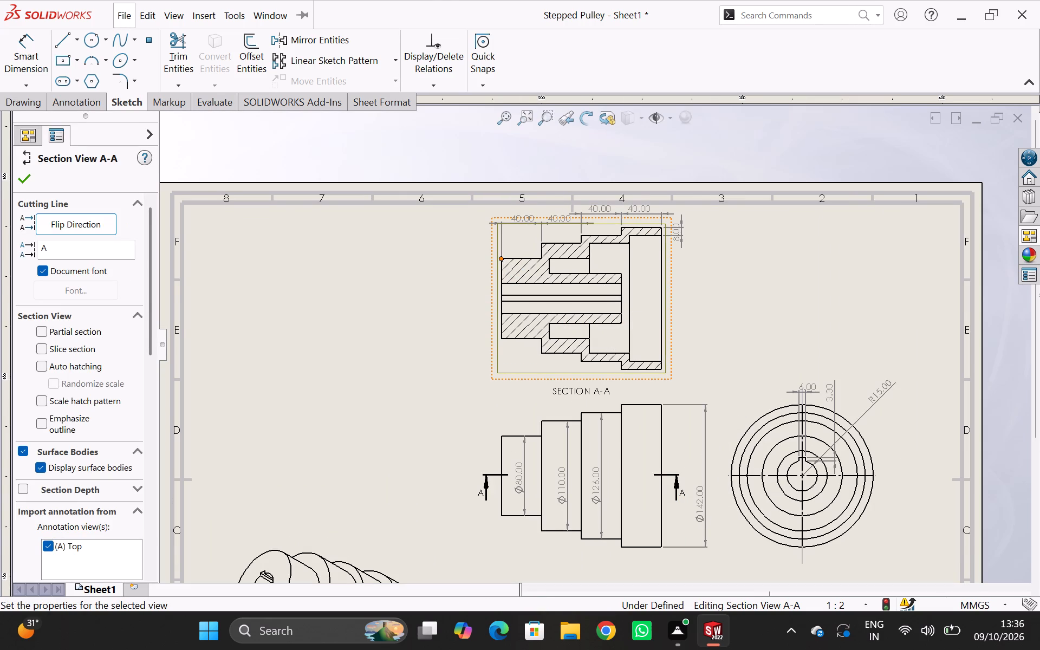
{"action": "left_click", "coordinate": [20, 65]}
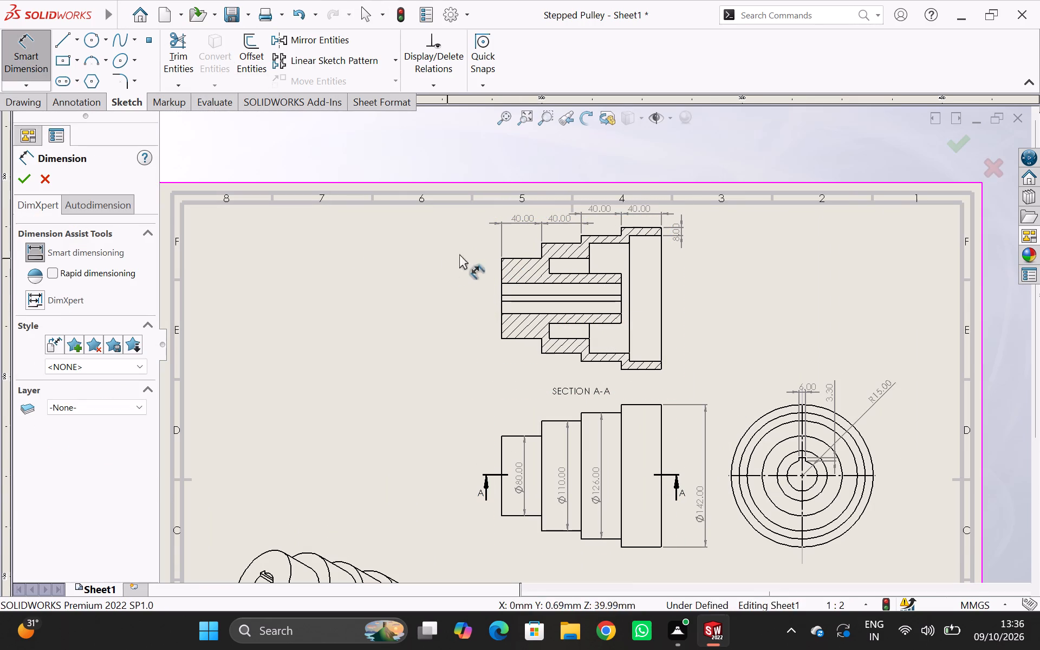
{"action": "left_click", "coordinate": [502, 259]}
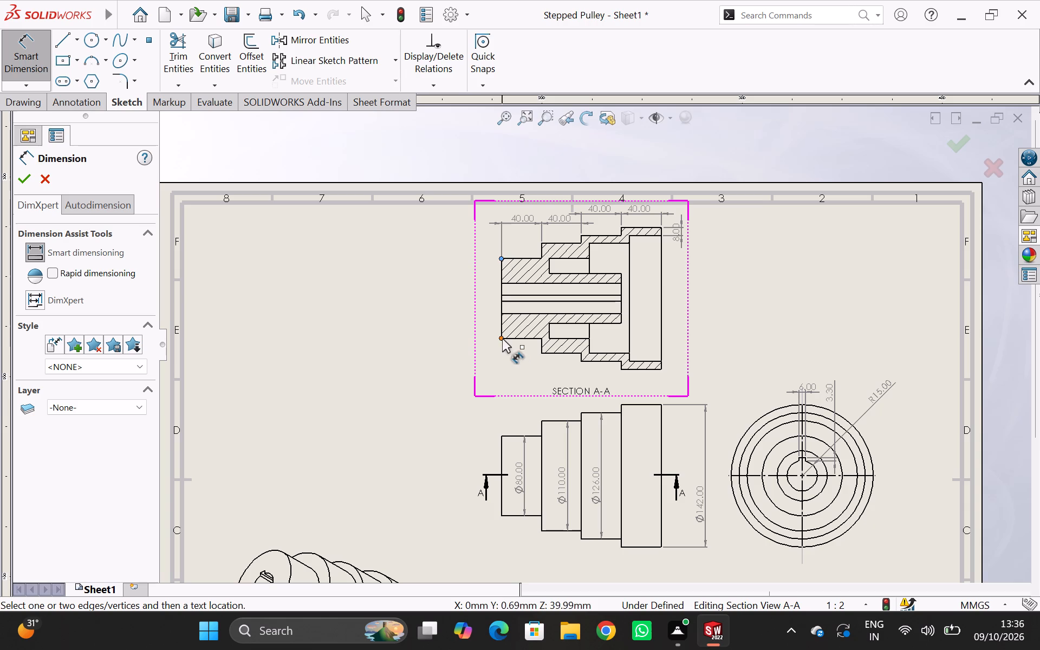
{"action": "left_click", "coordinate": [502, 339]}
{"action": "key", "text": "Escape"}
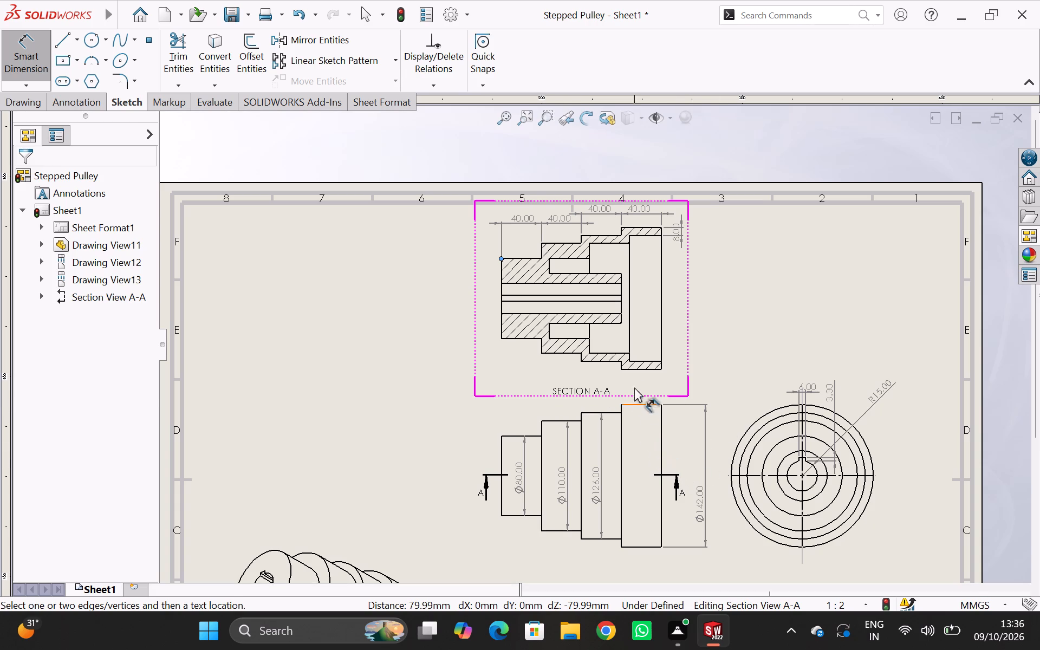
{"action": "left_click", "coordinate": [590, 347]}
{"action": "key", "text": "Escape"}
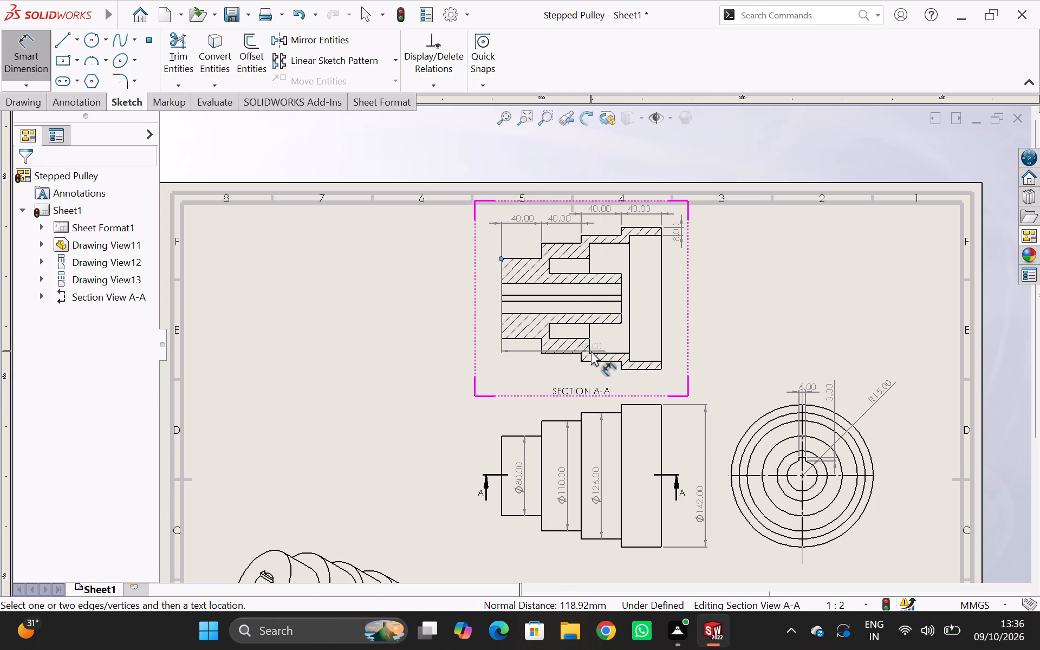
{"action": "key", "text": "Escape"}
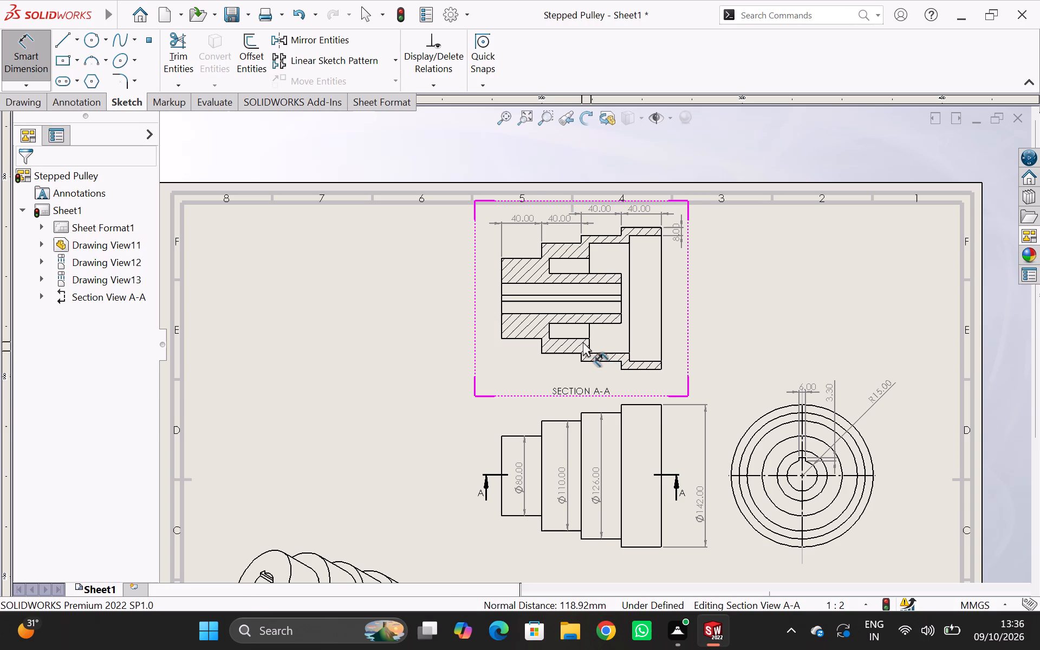
Dimension the height of the lower internal shoulder in section A-A, placing the value inside the cavity.
{"action": "left_click", "coordinate": [591, 342]}
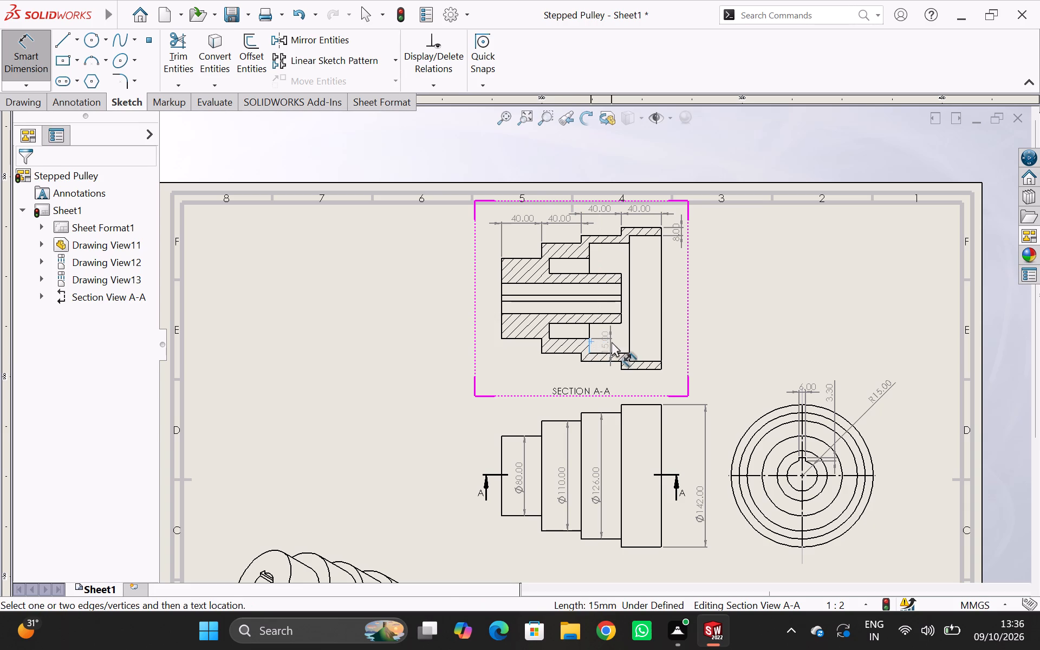
{"action": "left_click", "coordinate": [612, 342]}
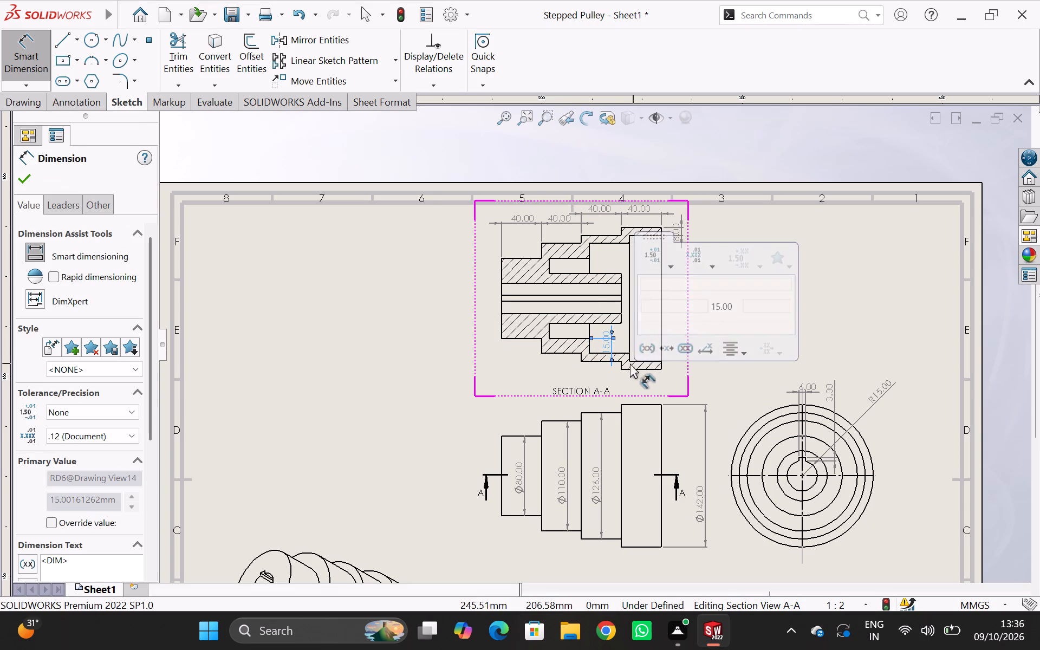
Dimension the length from the bore's upper corner on the small end face to the largest step's inner face in section A-A.
{"action": "left_click", "coordinate": [502, 330]}
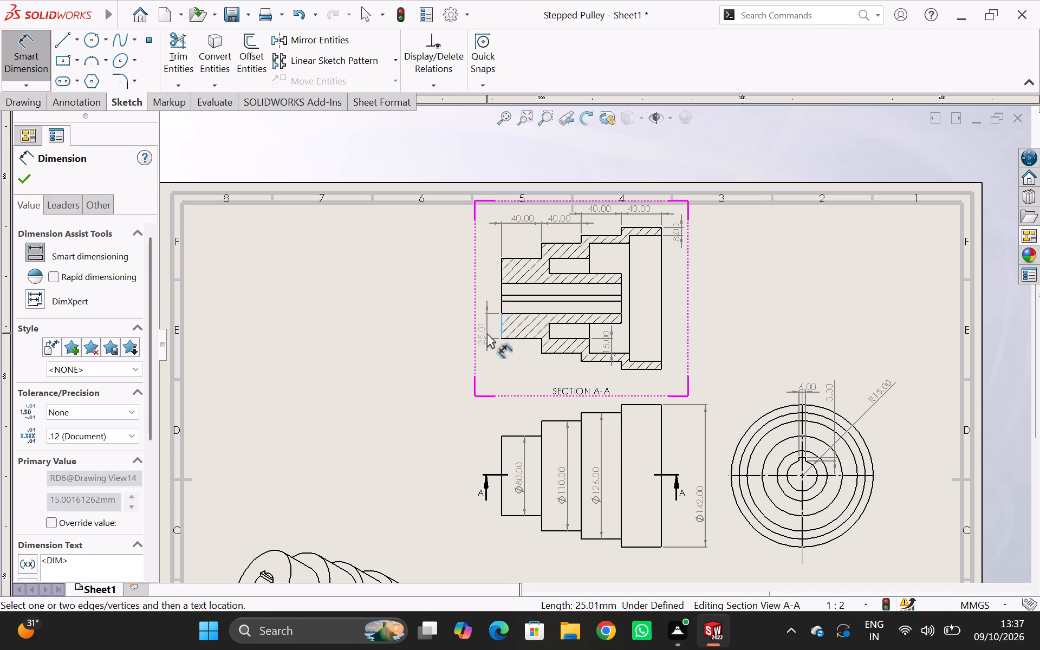
{"action": "key", "text": "Escape"}
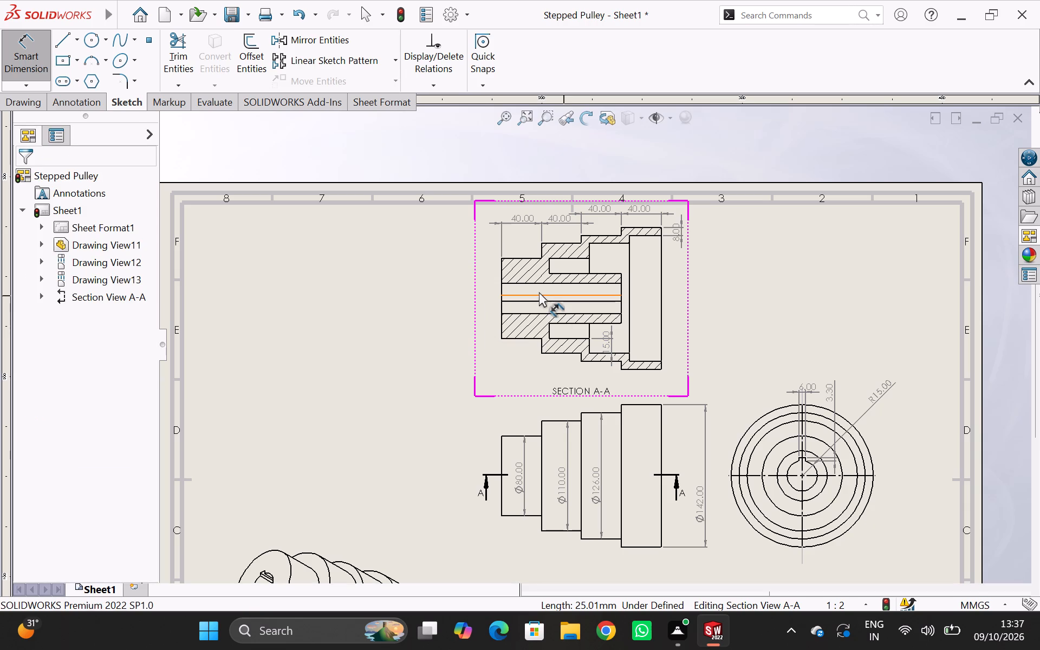
{"action": "left_click", "coordinate": [502, 284]}
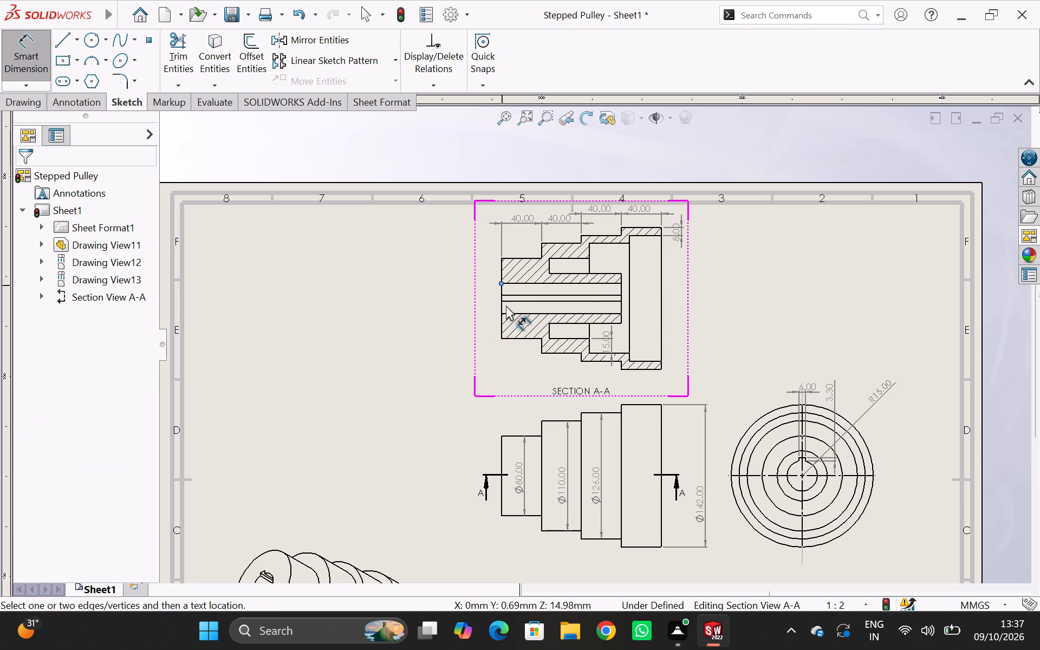
{"action": "left_click", "coordinate": [502, 312]}
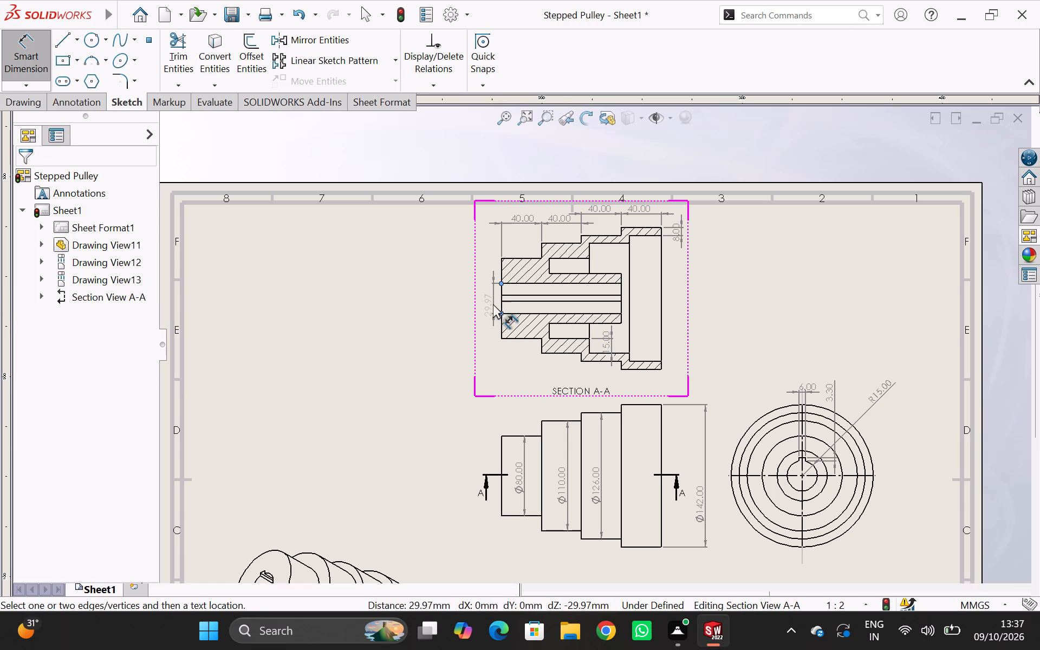
{"action": "key", "text": "Escape"}
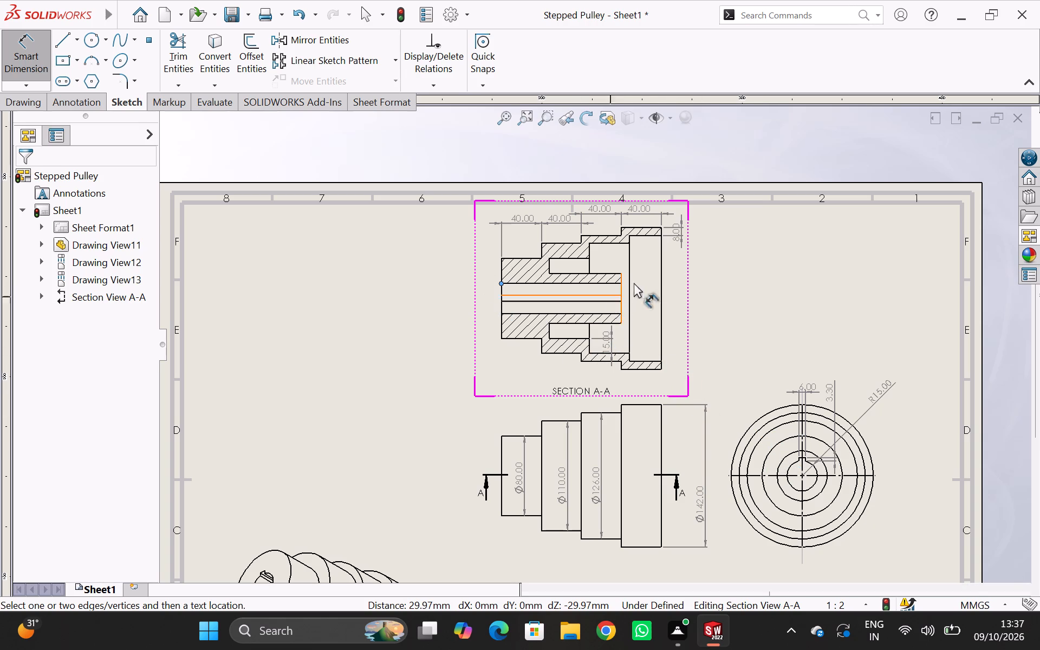
{"action": "left_click", "coordinate": [631, 315]}
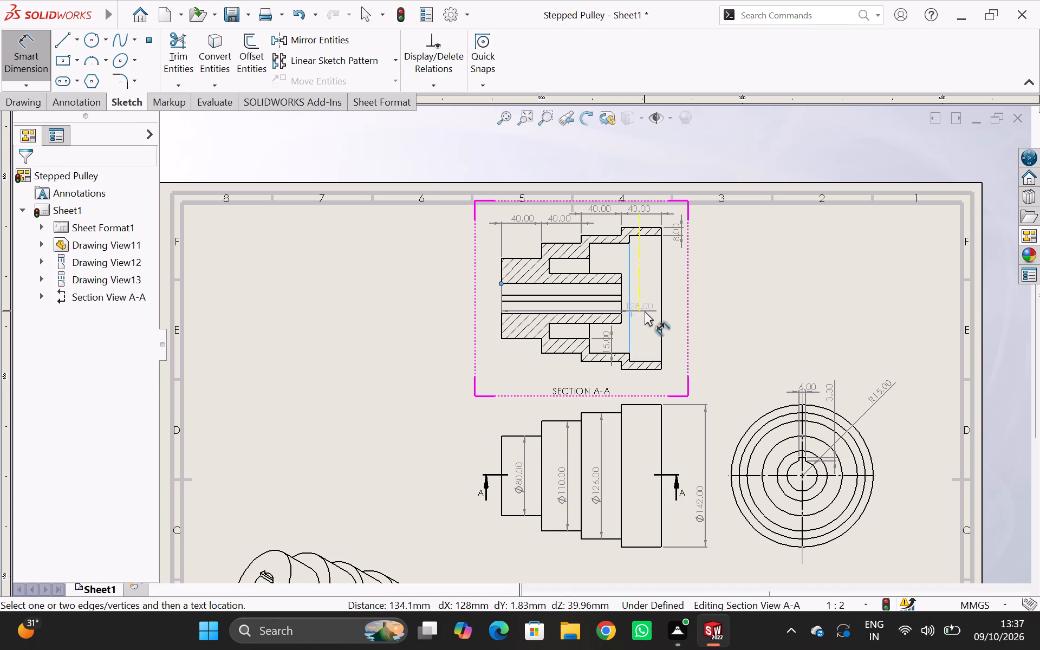
{"action": "left_click", "coordinate": [645, 311]}
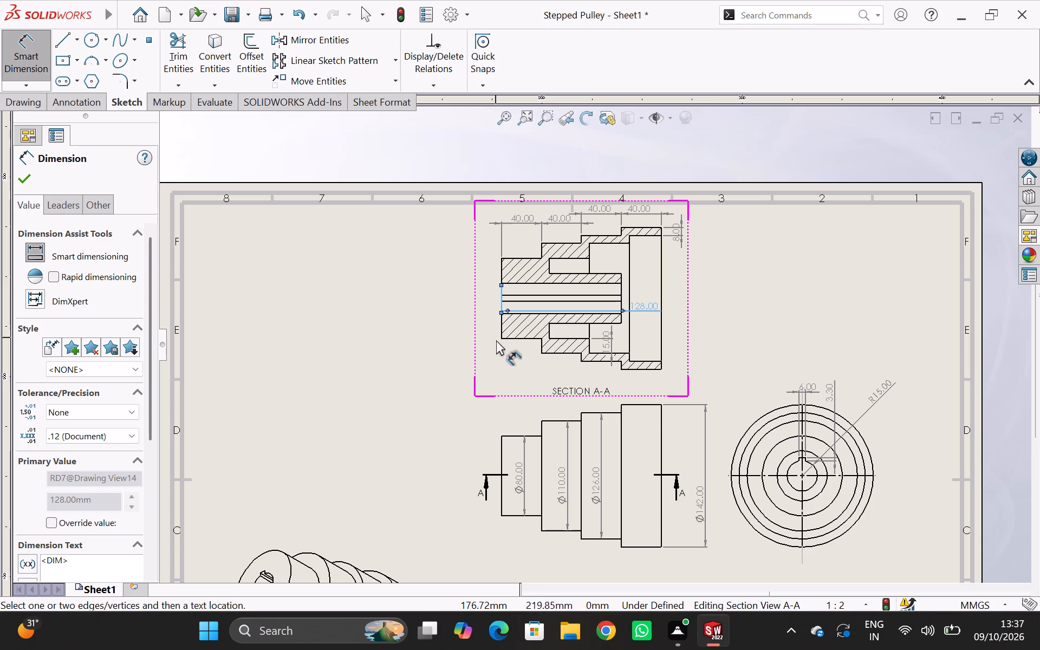
Dimension the pulley's overall length between the lower end corners of section A-A, placing the value below the view.
{"action": "left_click", "coordinate": [502, 340]}
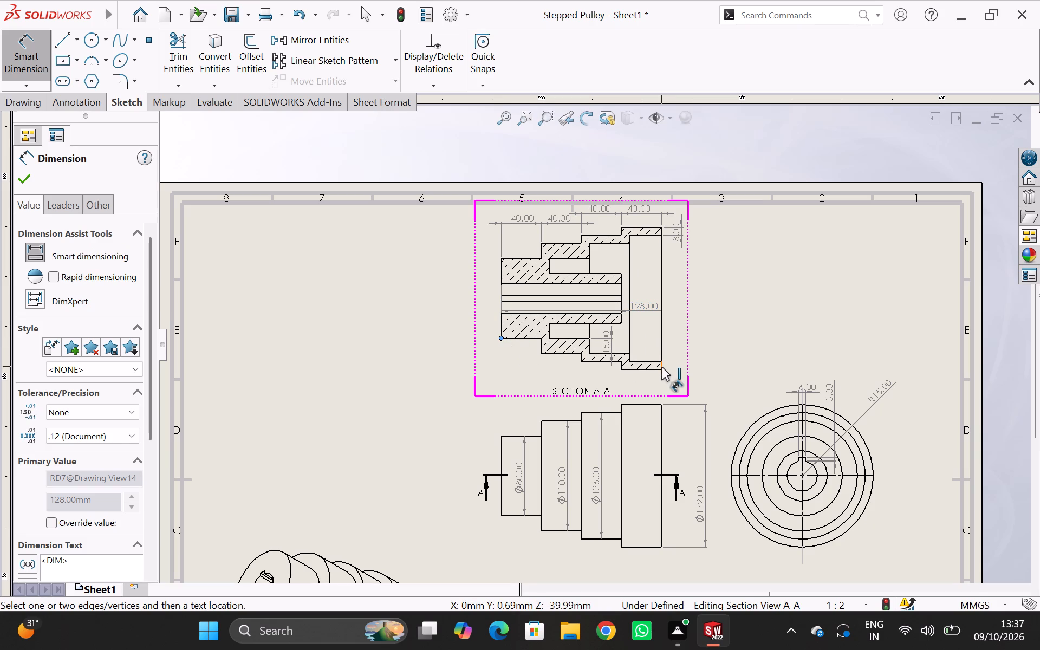
{"action": "left_click", "coordinate": [662, 369]}
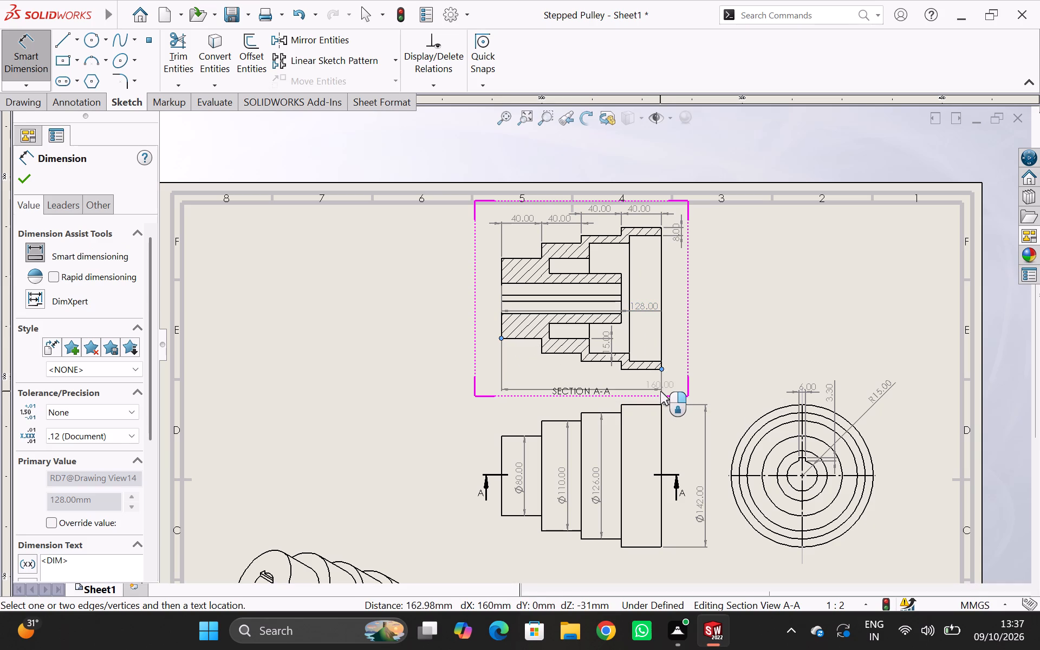
{"action": "left_click", "coordinate": [660, 391]}
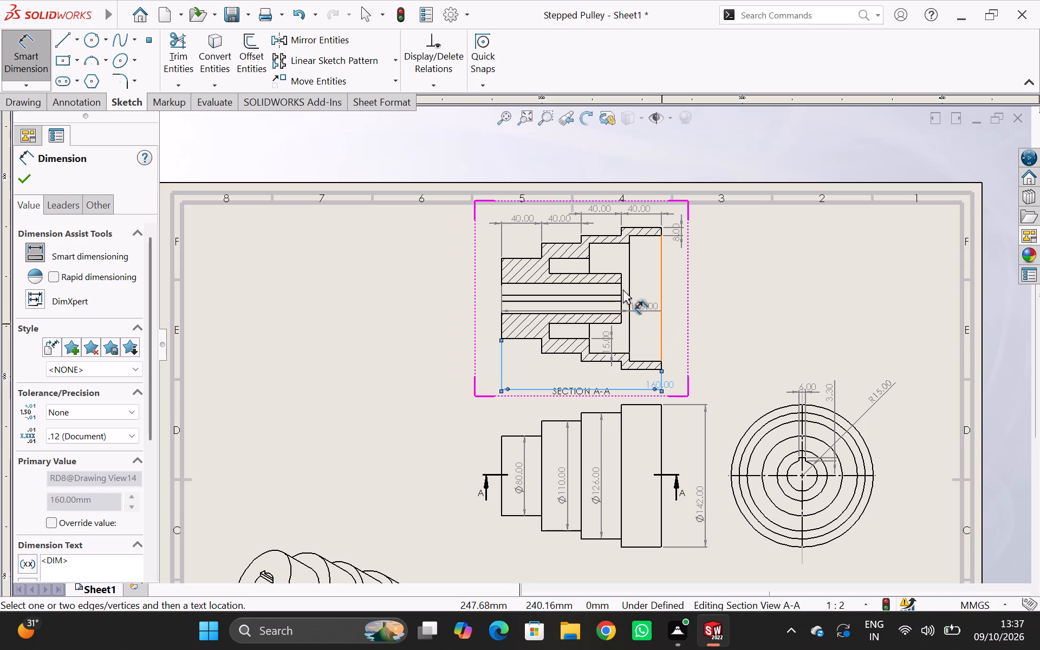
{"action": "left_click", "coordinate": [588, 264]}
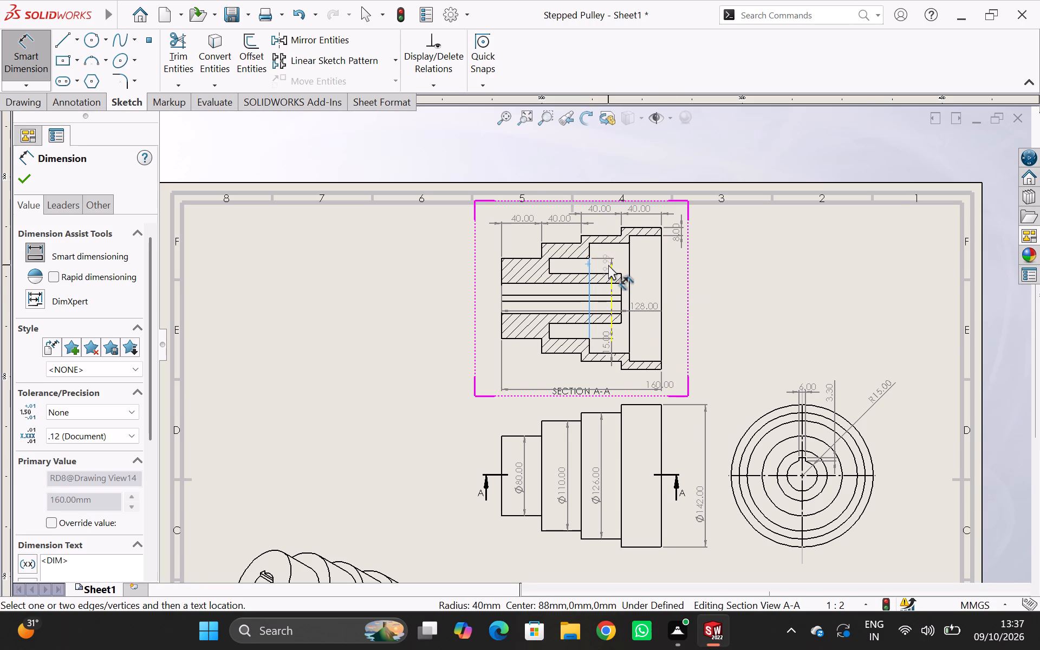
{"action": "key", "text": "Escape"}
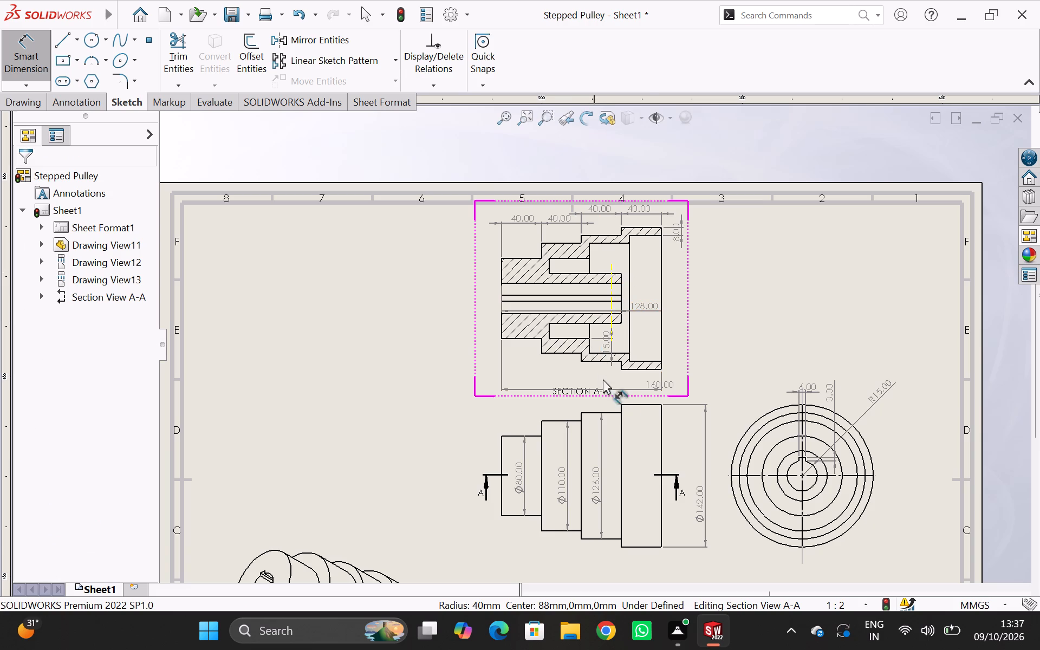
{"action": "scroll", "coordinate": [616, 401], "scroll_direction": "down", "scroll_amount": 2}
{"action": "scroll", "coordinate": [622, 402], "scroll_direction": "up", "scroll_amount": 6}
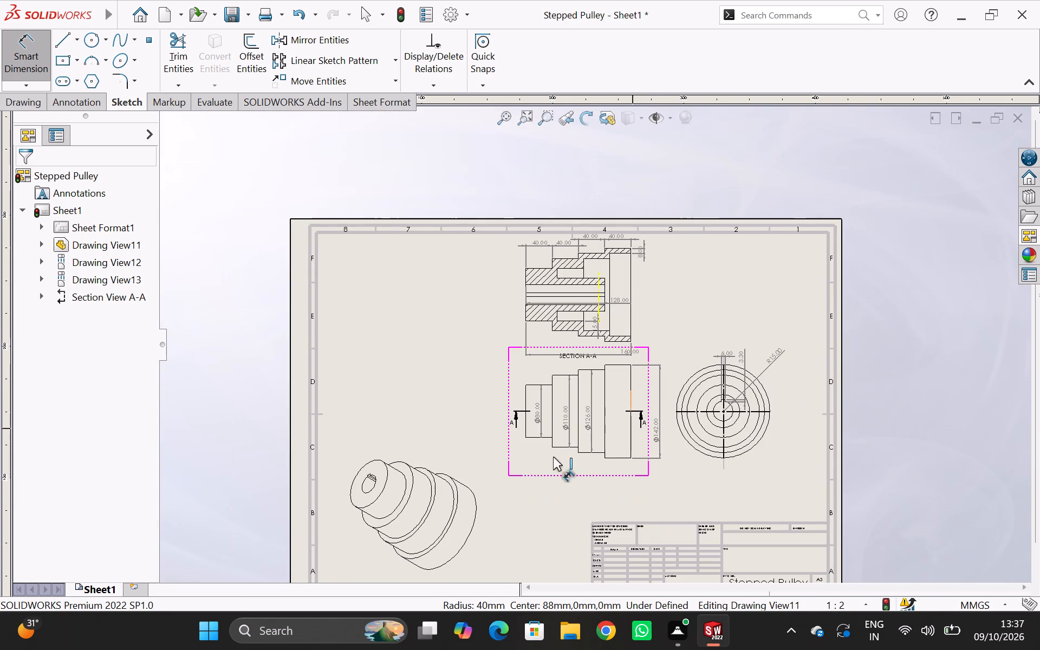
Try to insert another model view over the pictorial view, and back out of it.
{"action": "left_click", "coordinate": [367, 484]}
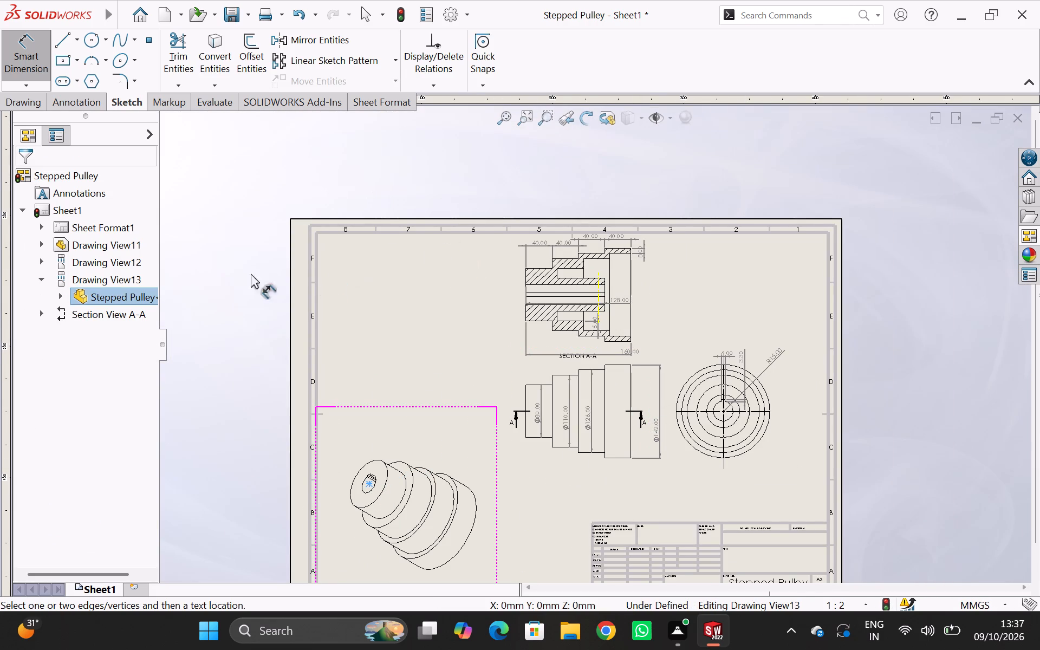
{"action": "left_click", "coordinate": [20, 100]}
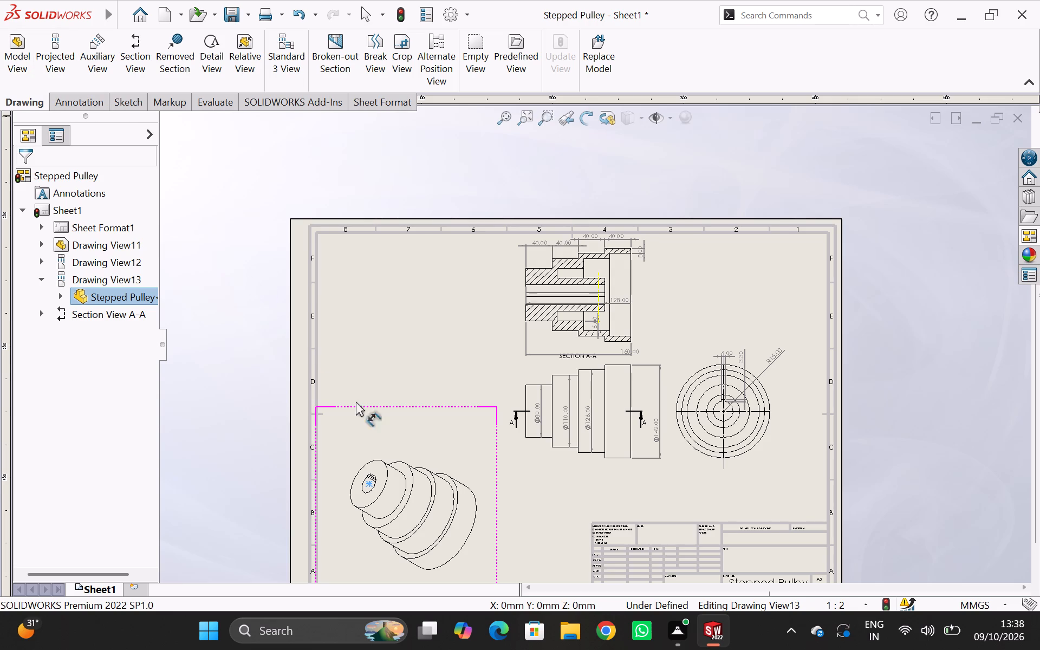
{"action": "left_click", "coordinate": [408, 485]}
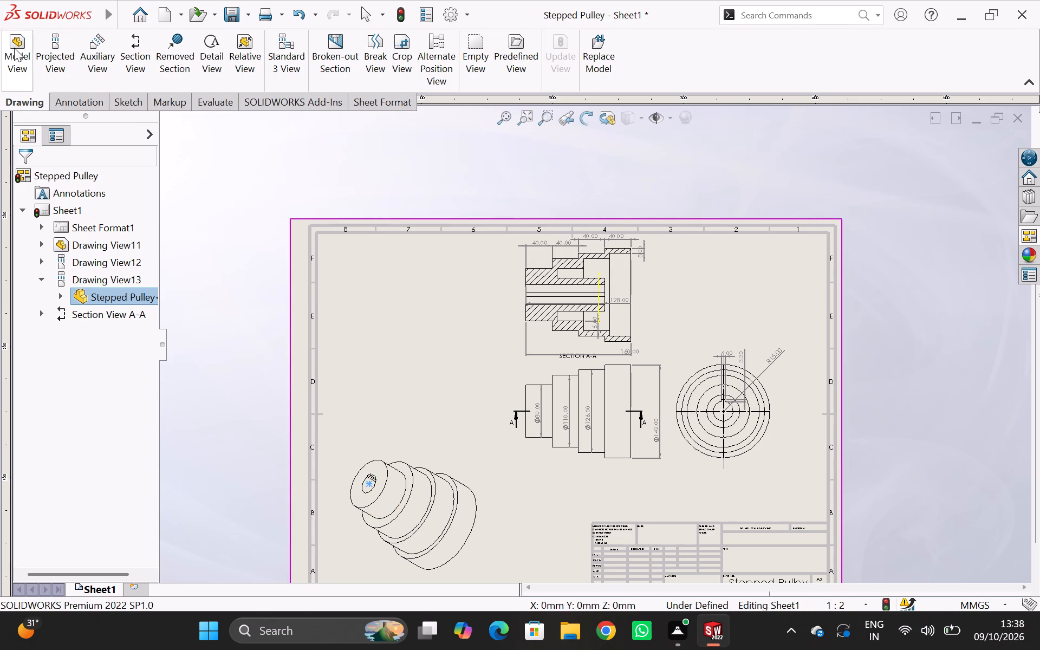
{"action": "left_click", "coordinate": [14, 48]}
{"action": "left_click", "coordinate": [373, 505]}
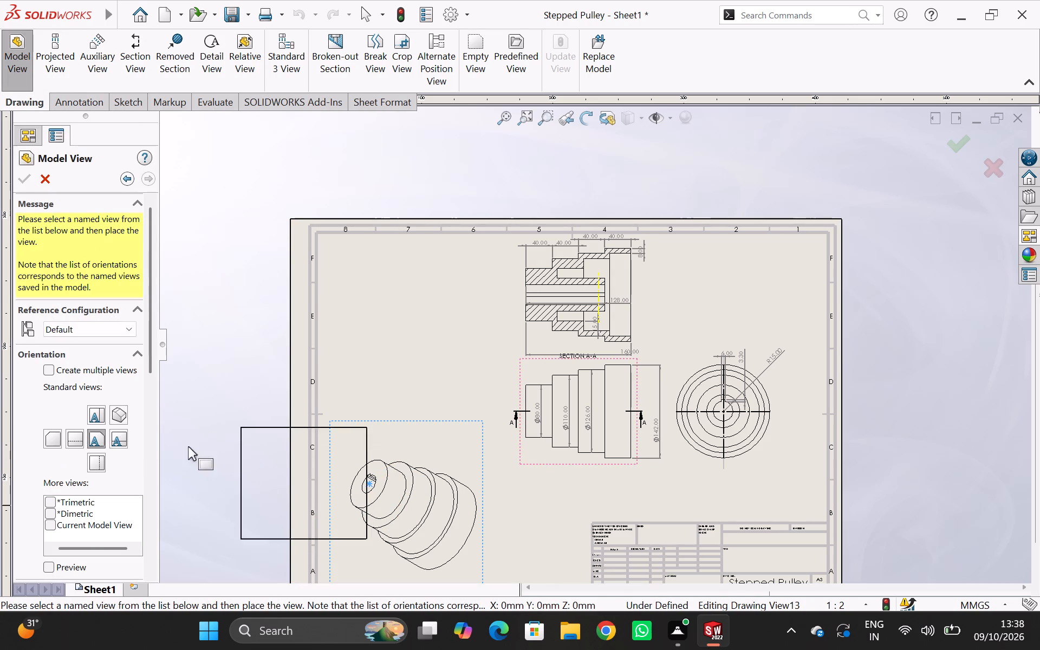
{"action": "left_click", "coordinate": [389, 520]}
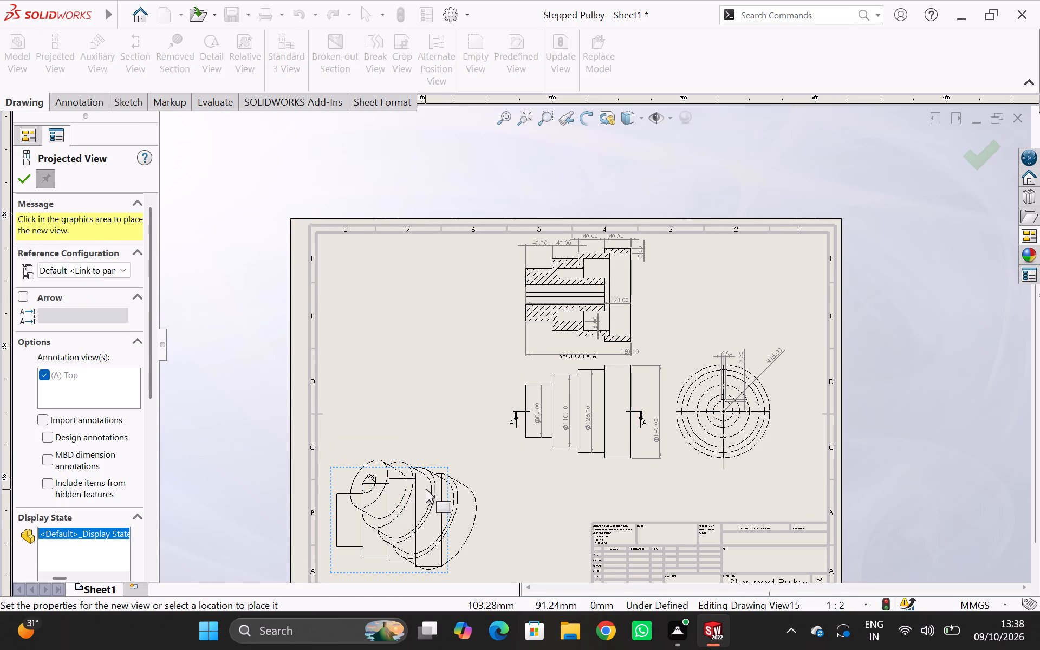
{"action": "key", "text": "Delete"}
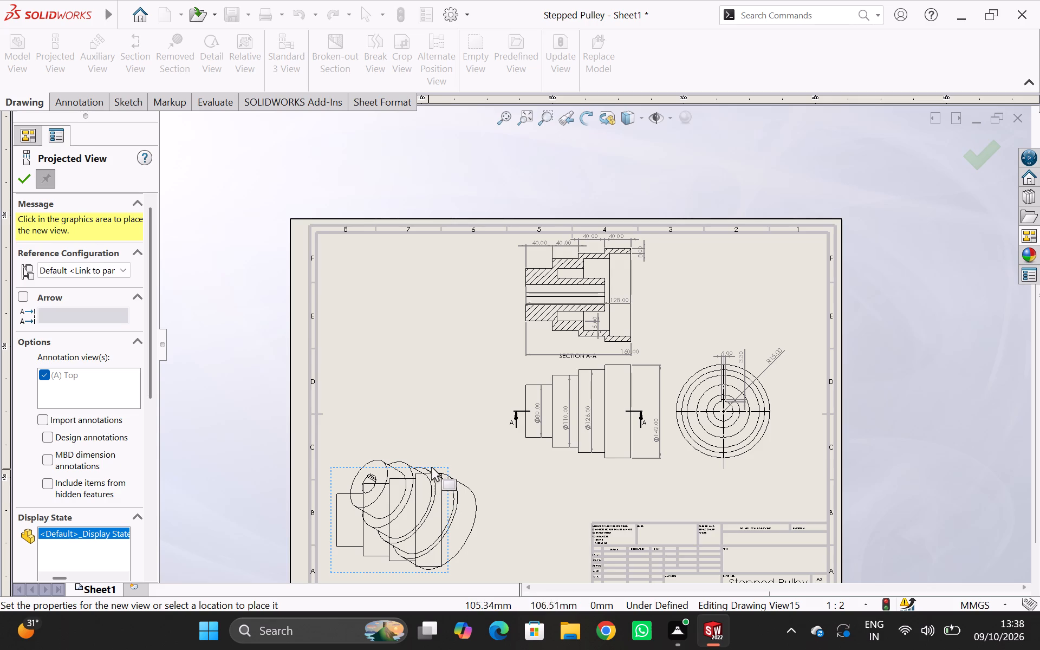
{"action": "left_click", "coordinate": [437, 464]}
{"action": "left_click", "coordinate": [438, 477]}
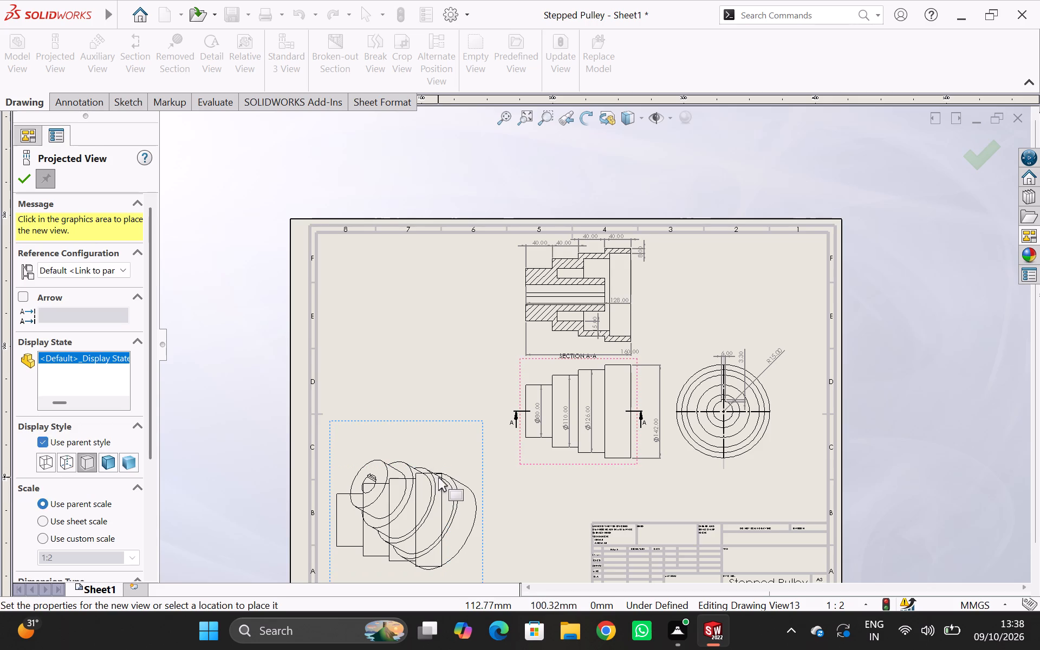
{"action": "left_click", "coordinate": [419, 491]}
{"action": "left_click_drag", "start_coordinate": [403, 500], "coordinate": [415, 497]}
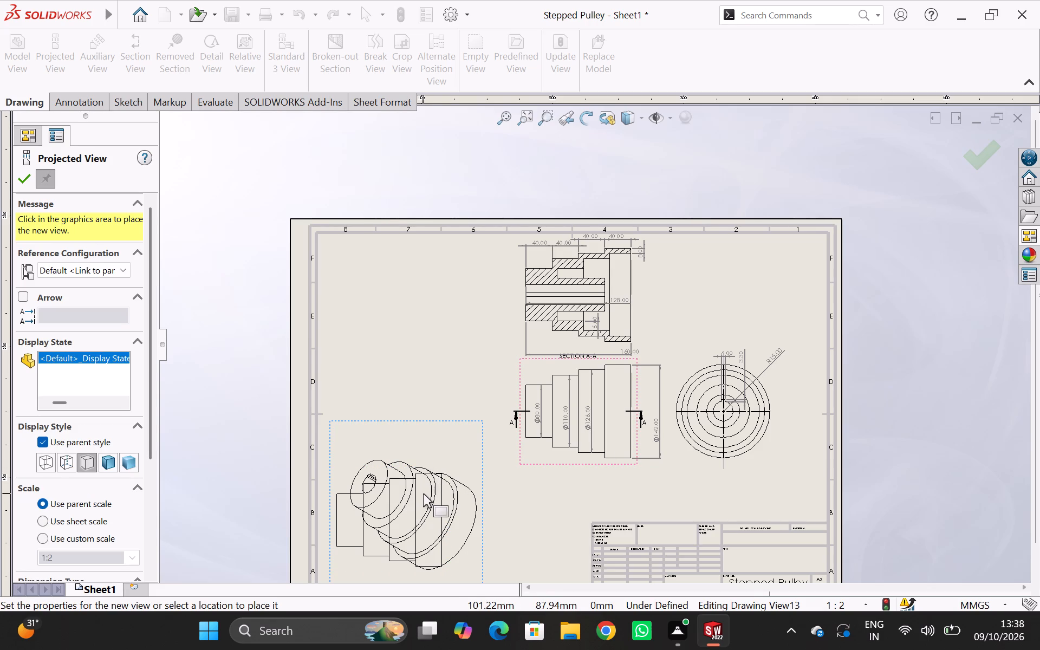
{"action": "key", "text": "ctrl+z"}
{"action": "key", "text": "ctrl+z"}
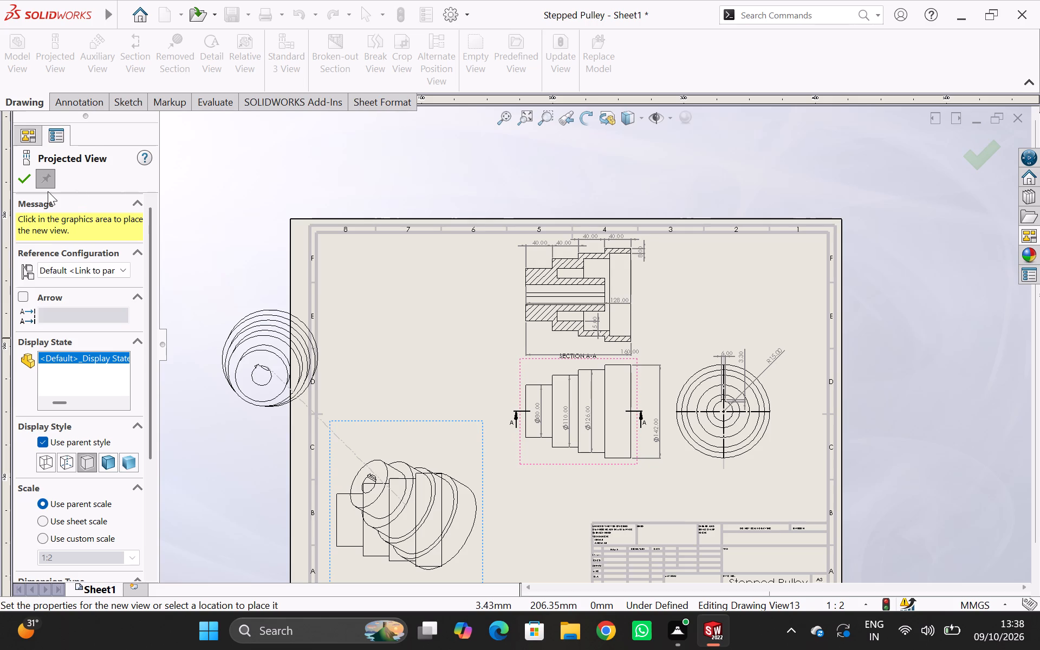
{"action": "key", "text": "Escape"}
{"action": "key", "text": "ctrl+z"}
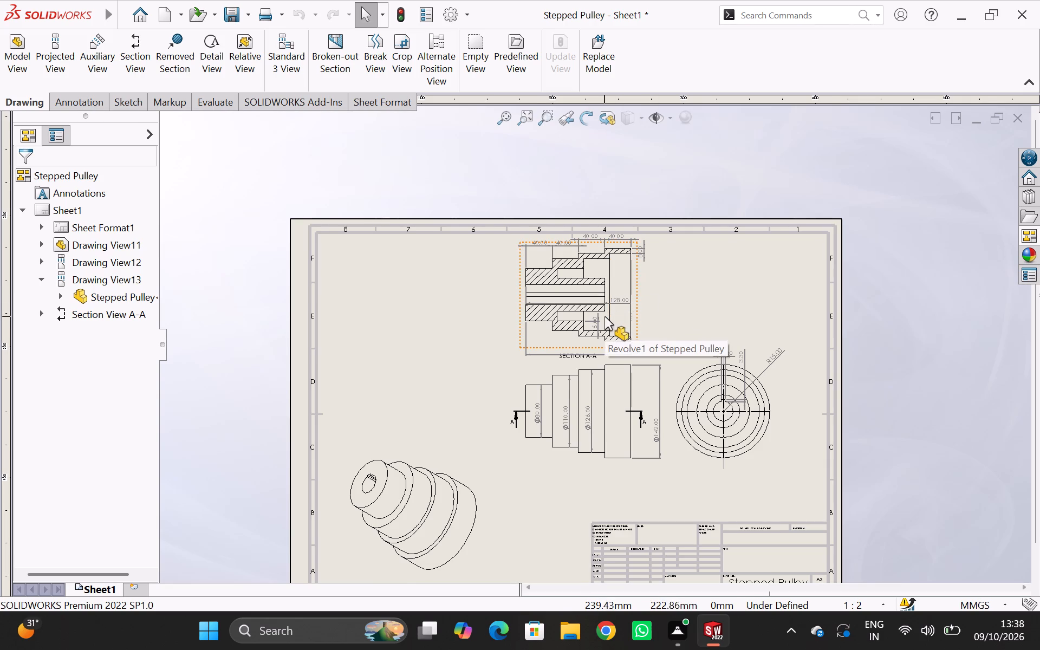
Dimension the length from the bore's lower corner on the small end face to the hub's inner end in section A-A, placing it below.
{"action": "scroll", "coordinate": [604, 317], "scroll_direction": "down", "scroll_amount": 5}
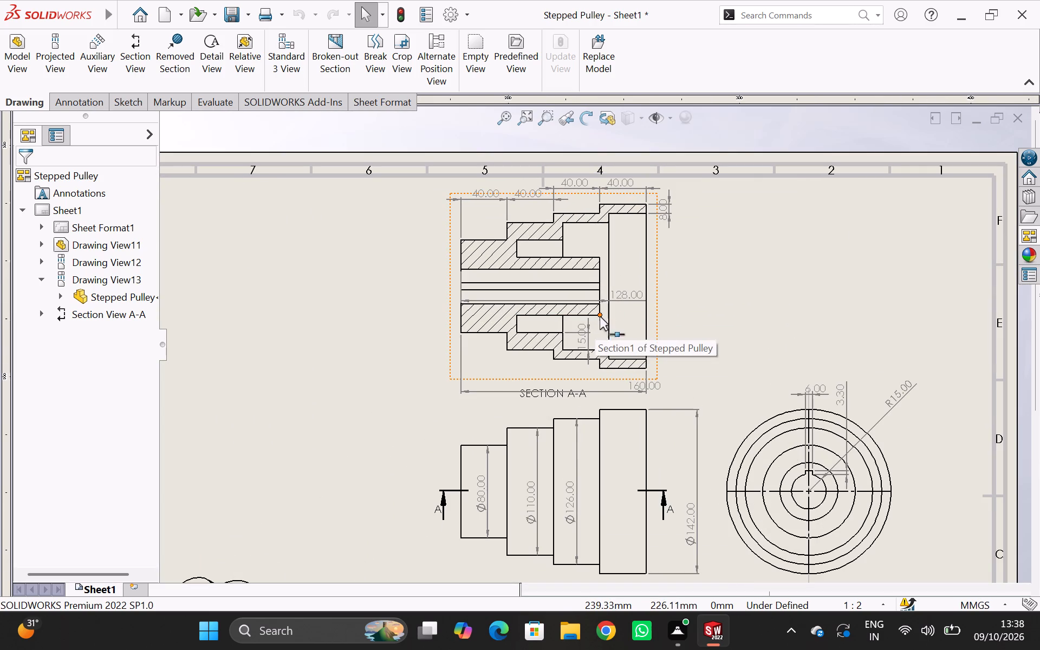
{"action": "left_click", "coordinate": [139, 99]}
{"action": "left_click", "coordinate": [31, 47]}
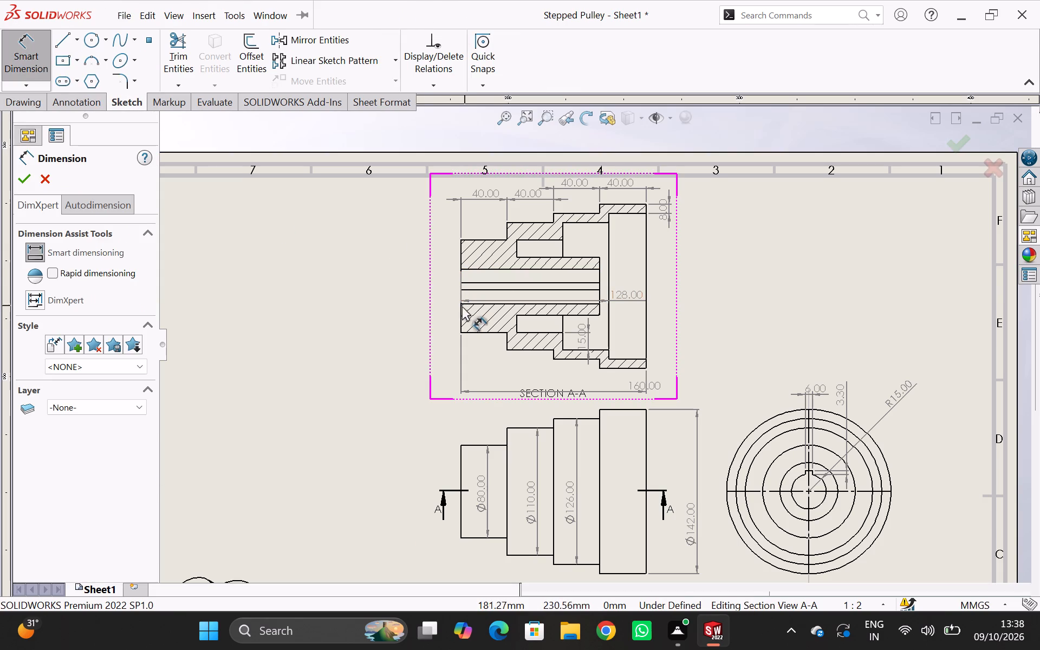
{"action": "left_click", "coordinate": [460, 304]}
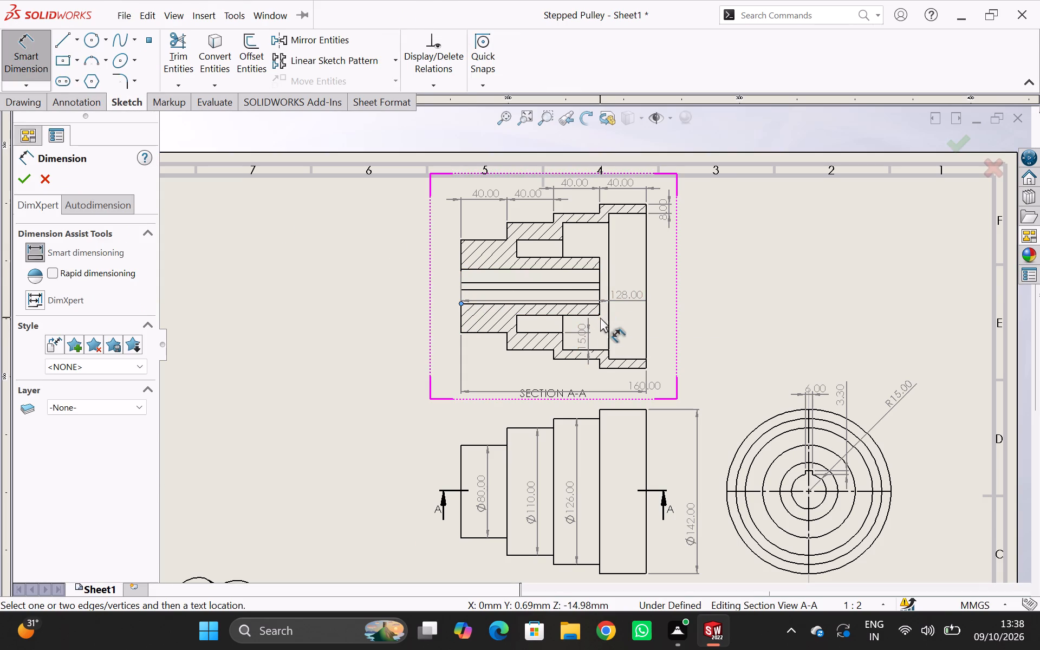
{"action": "left_click", "coordinate": [600, 312]}
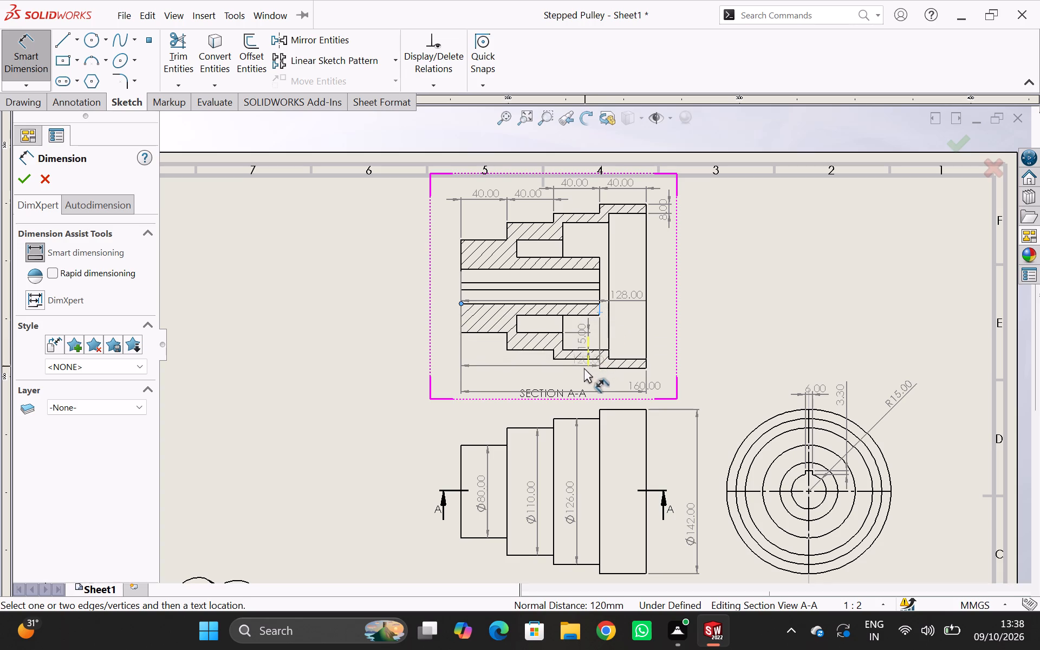
{"action": "left_click", "coordinate": [571, 379]}
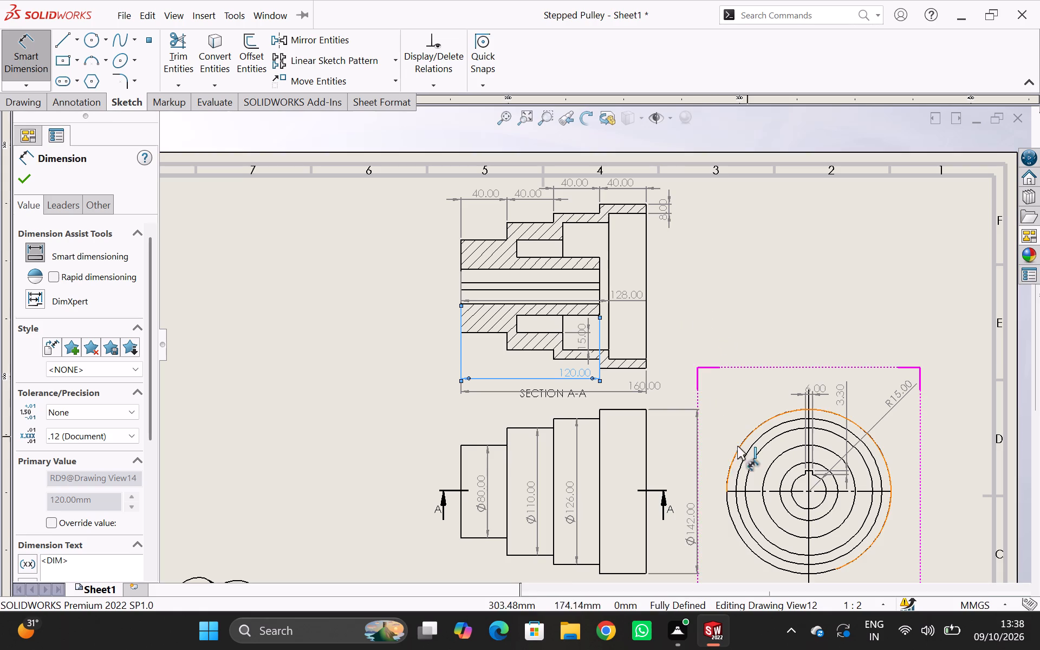
Delete the 128 mm length dimension that runs across the bore in section A-A.
{"action": "left_click", "coordinate": [625, 300]}
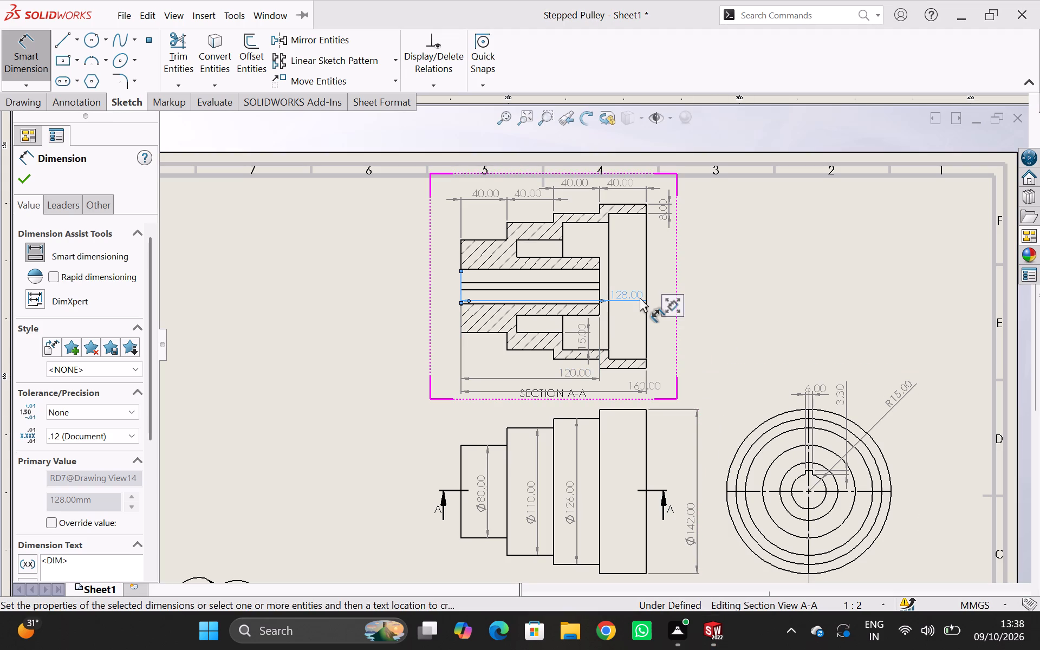
{"action": "key", "text": "Delete"}
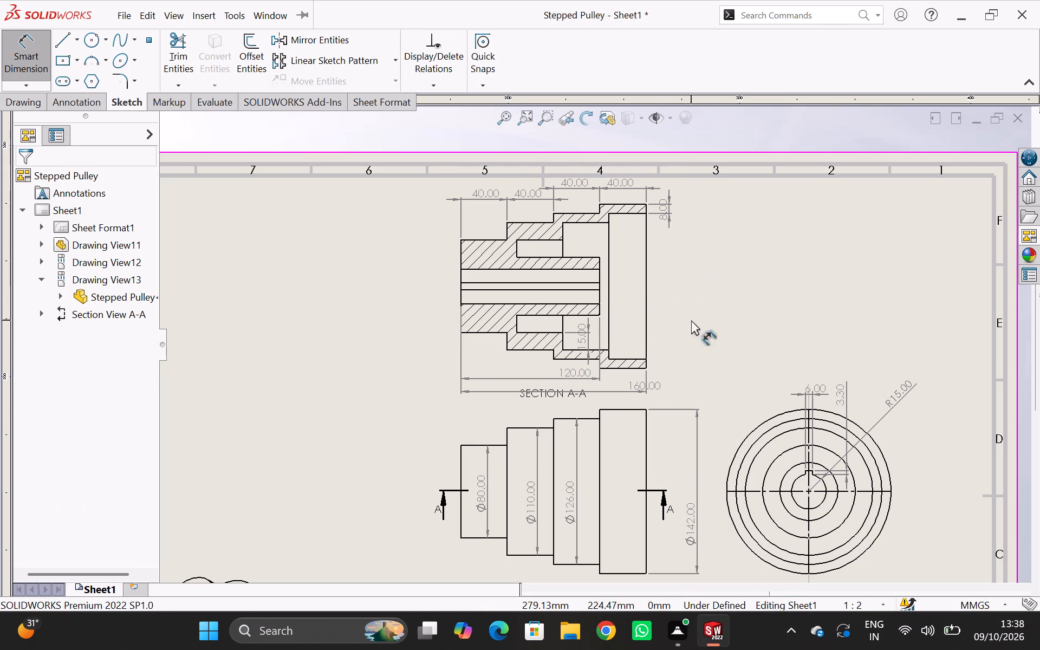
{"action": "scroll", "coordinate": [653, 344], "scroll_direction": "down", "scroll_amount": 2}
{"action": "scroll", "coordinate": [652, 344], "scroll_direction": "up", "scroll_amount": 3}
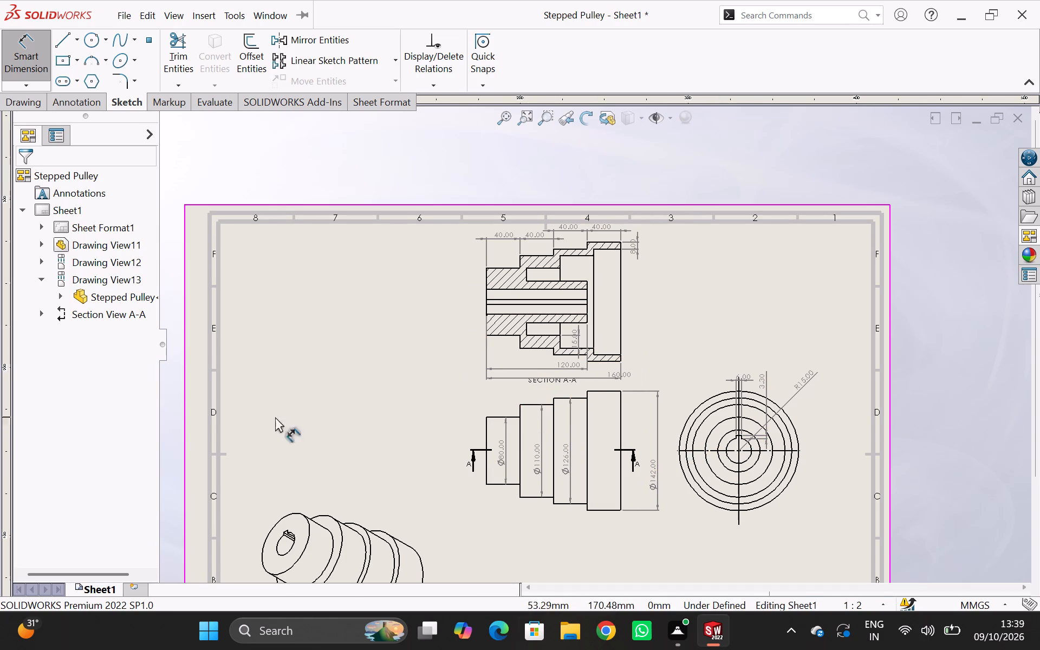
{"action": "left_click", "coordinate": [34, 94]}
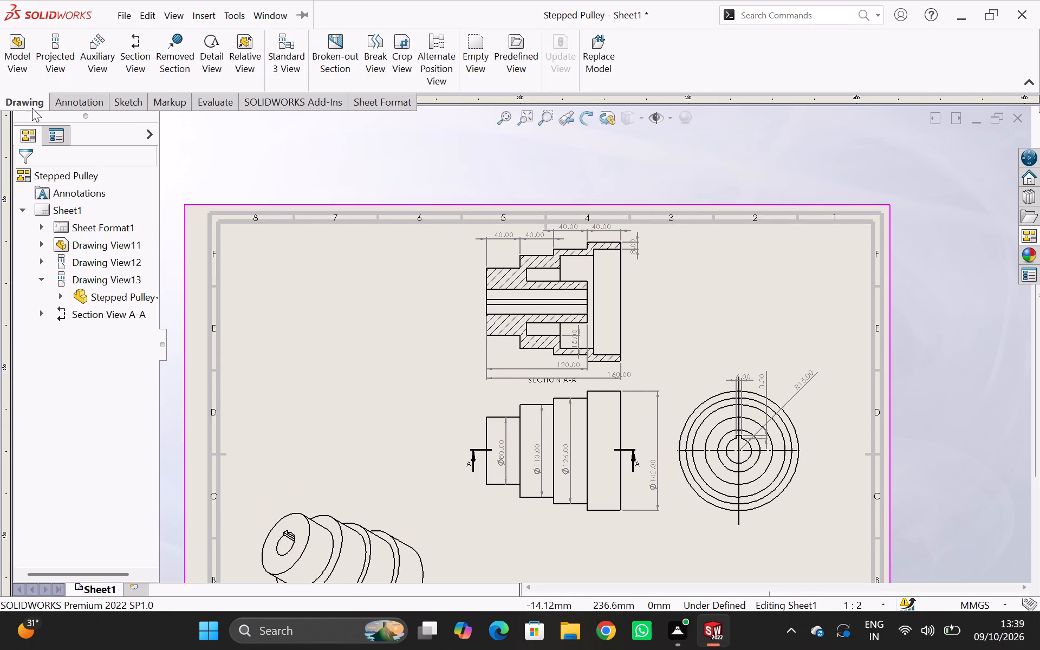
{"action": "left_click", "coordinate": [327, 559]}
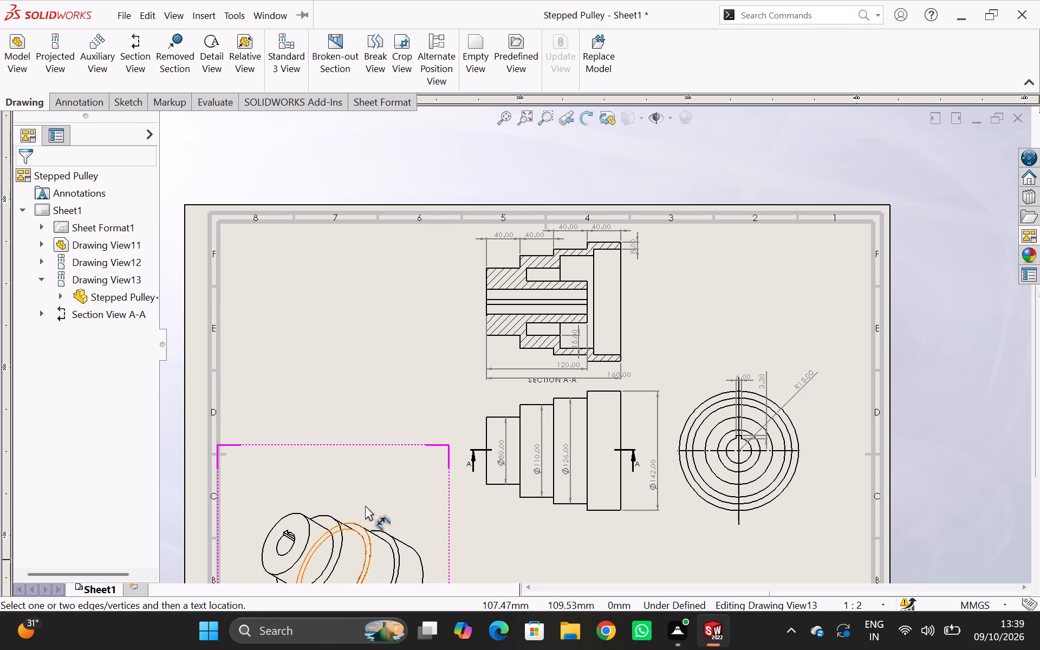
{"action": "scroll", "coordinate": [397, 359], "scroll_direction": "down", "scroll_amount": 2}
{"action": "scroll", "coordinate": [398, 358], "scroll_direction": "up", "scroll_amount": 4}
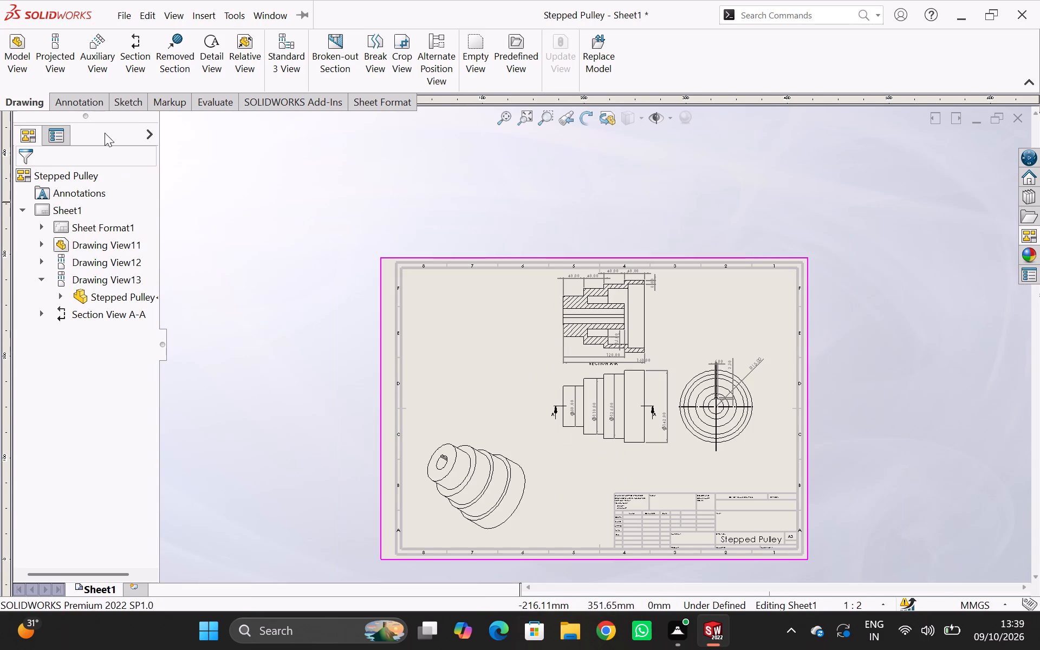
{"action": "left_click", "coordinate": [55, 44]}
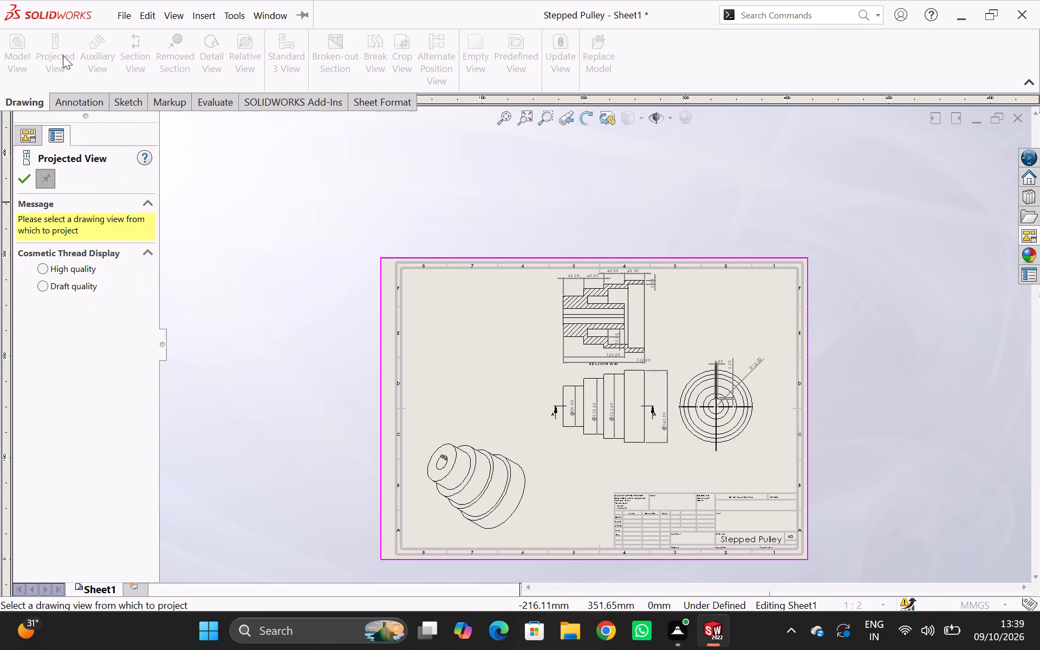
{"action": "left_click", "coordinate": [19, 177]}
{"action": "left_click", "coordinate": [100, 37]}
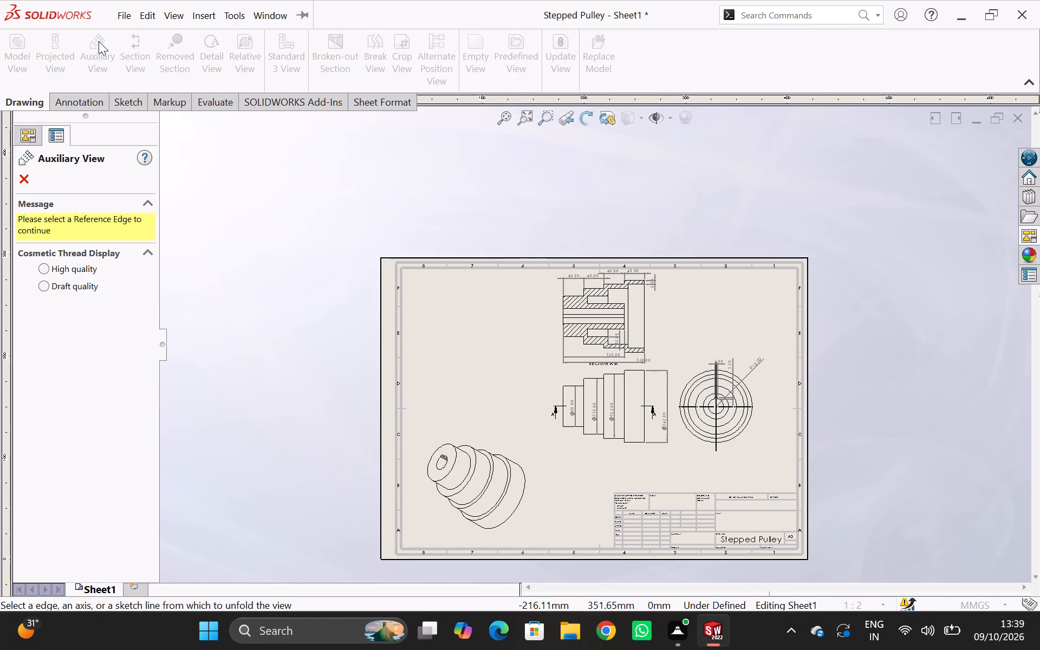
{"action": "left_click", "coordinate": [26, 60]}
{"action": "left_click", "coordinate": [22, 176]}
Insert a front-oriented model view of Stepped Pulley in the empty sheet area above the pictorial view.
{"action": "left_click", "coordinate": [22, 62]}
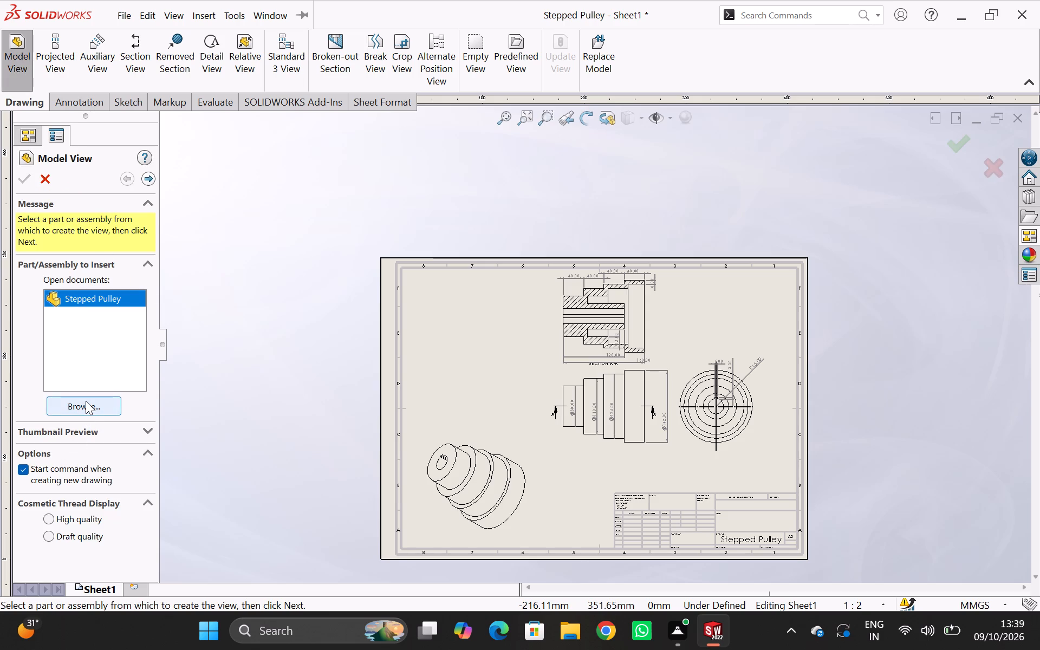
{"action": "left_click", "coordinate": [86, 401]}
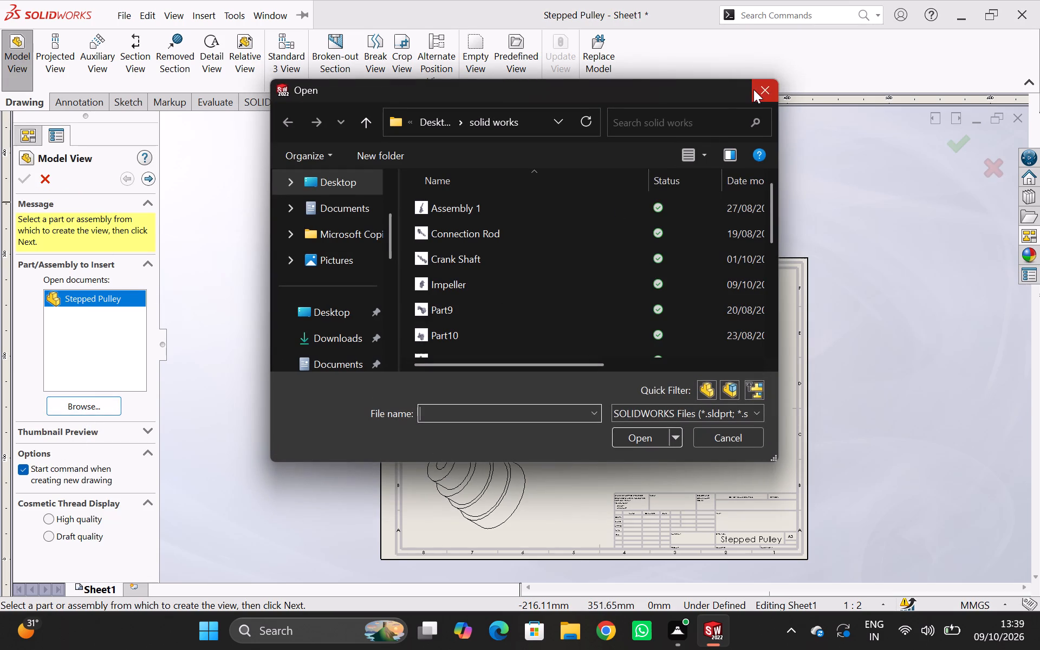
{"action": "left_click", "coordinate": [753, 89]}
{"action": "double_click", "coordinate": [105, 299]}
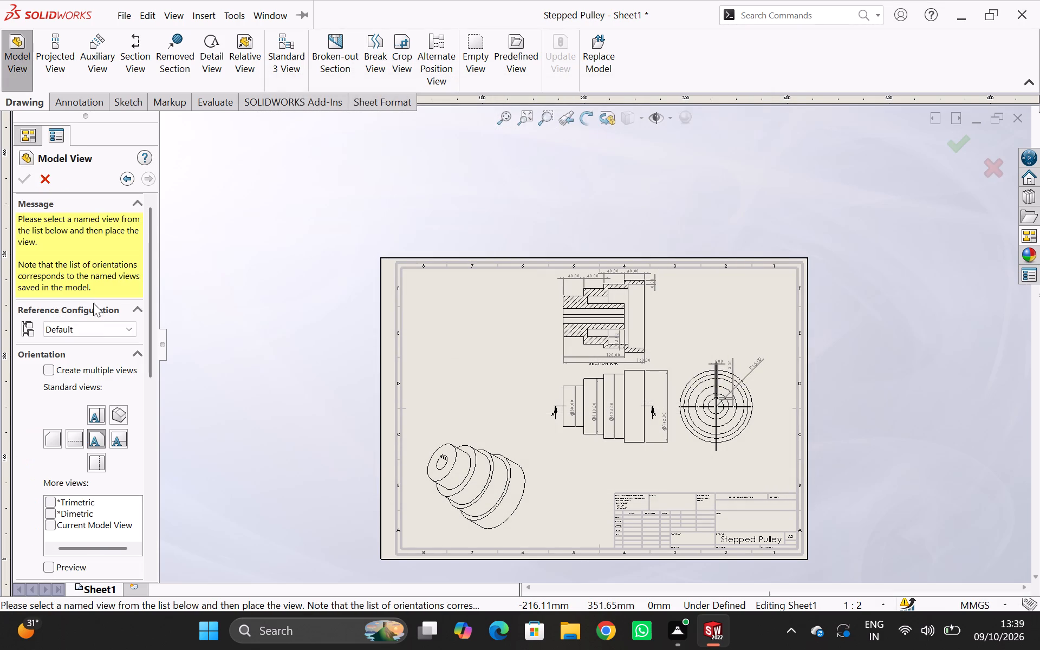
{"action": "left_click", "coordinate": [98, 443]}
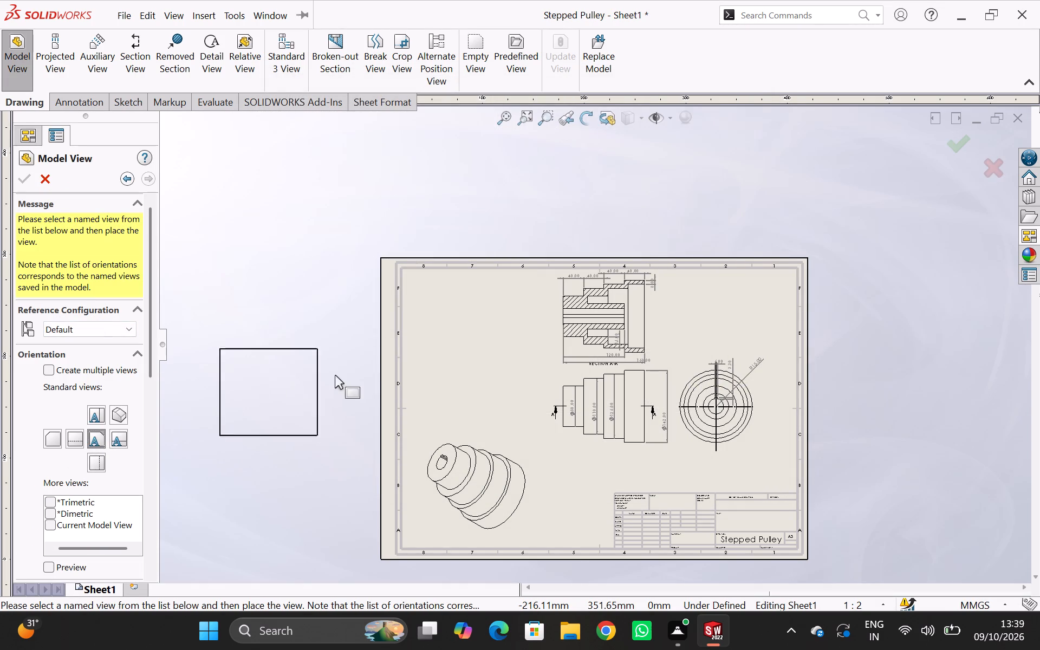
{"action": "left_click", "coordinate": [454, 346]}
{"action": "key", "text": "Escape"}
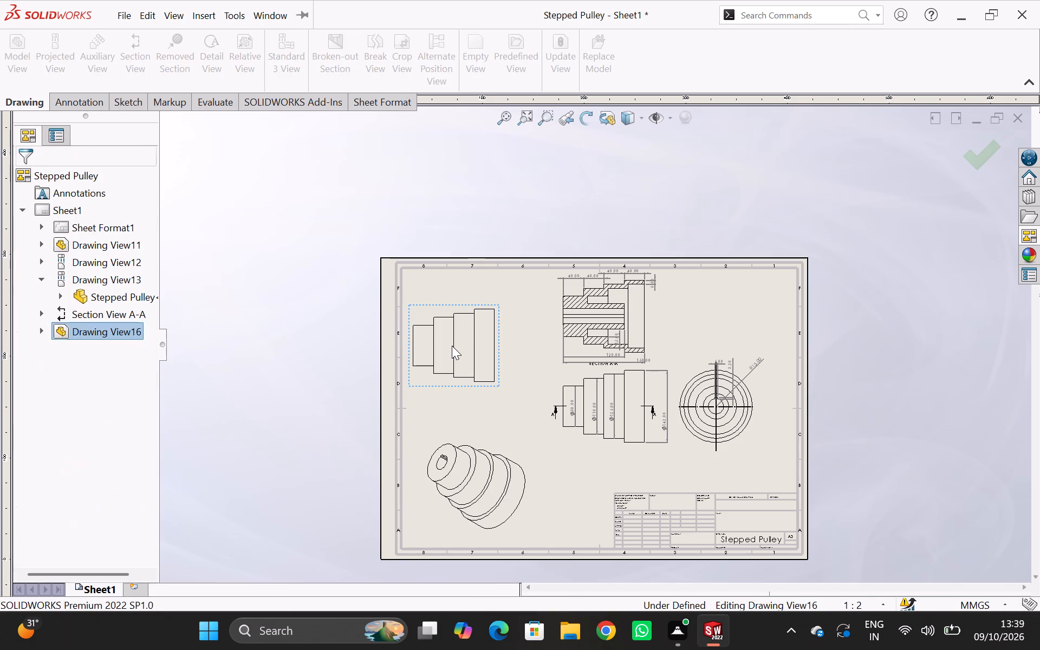
Set the pictorial view's display style to Shaded With Edges.
{"action": "left_click", "coordinate": [477, 467]}
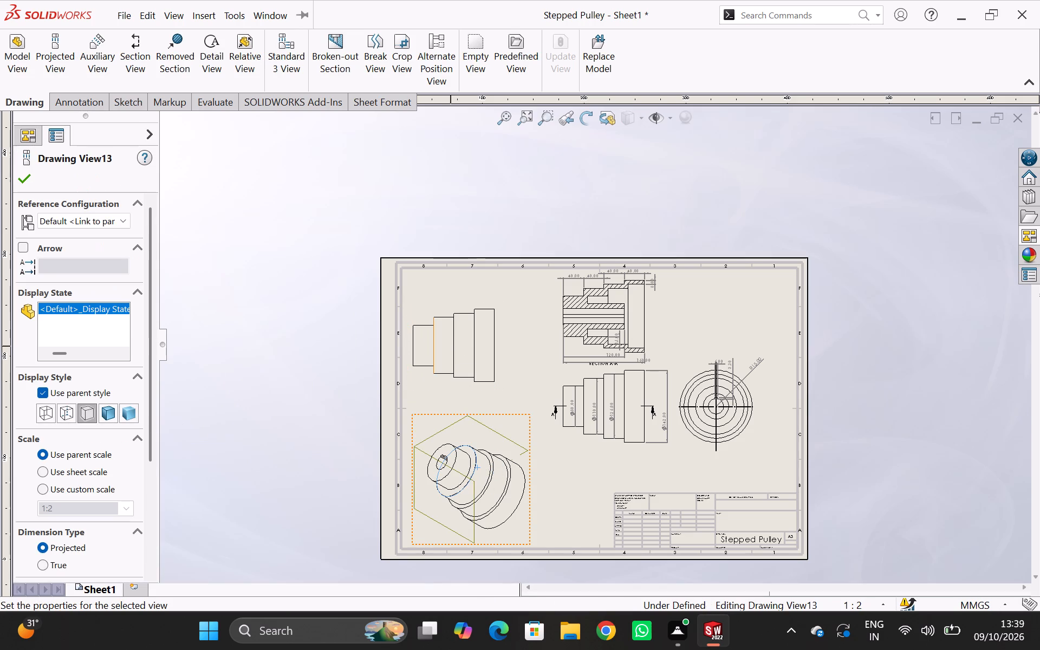
{"action": "left_click", "coordinate": [102, 419]}
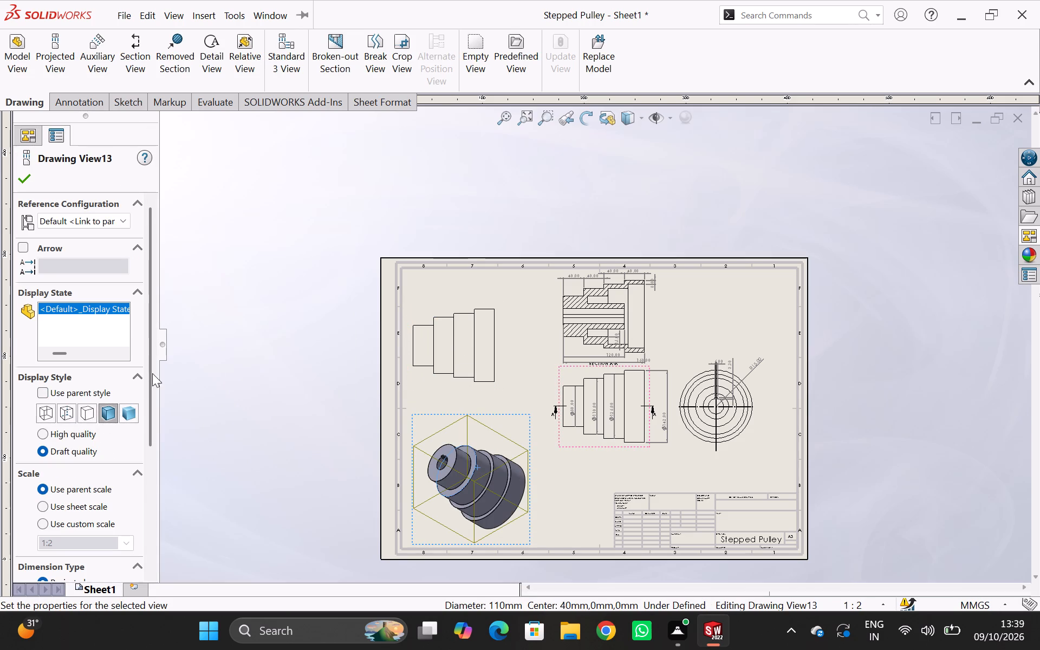
{"action": "left_click", "coordinate": [23, 184]}
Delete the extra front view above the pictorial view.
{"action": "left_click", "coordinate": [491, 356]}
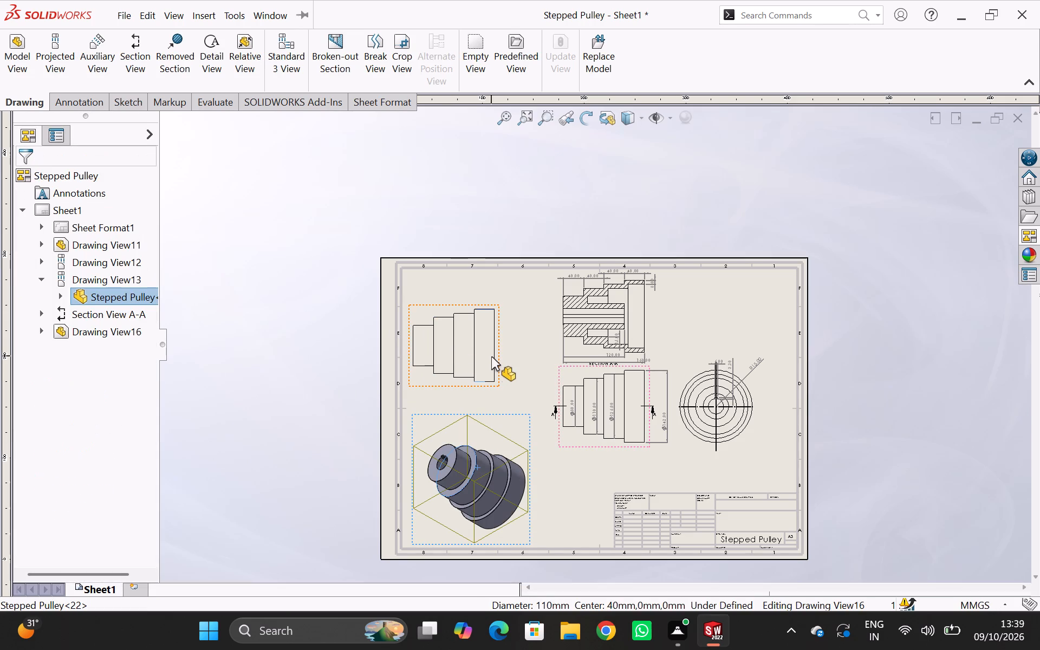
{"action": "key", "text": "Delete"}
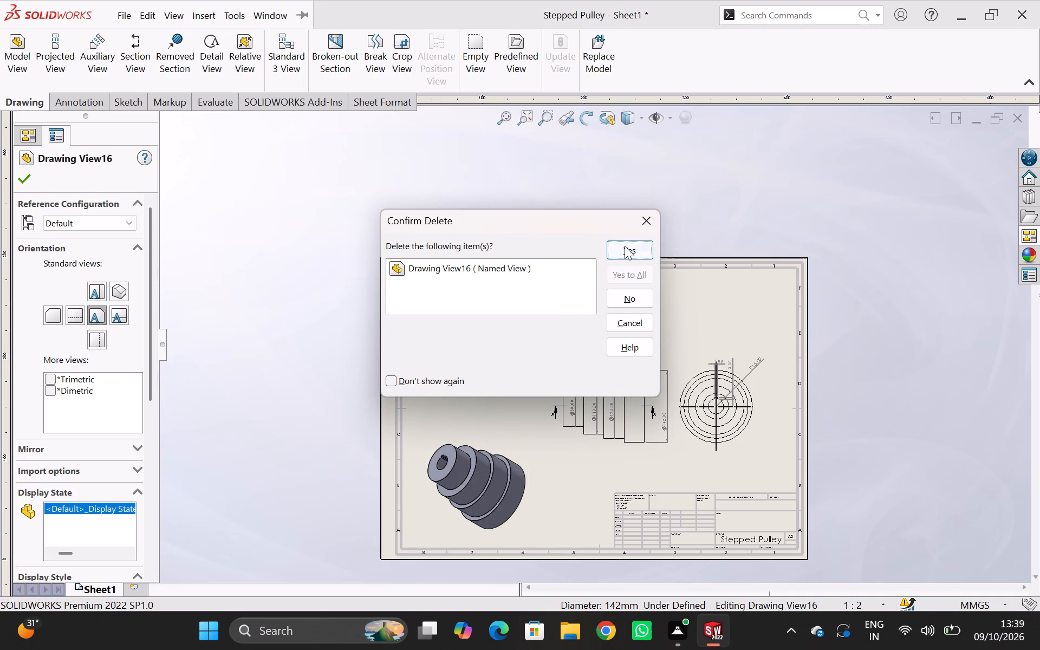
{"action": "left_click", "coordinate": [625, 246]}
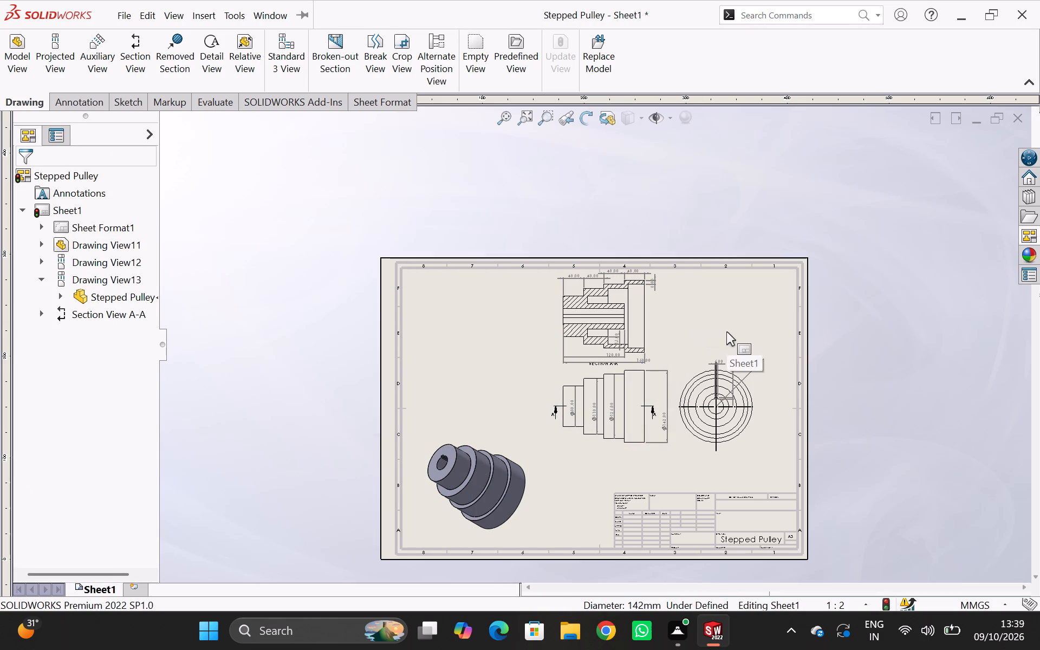
Save the drawing as a PDF named Stepped Pulley in the solid works folder.
{"action": "key", "text": "ctrl+s"}
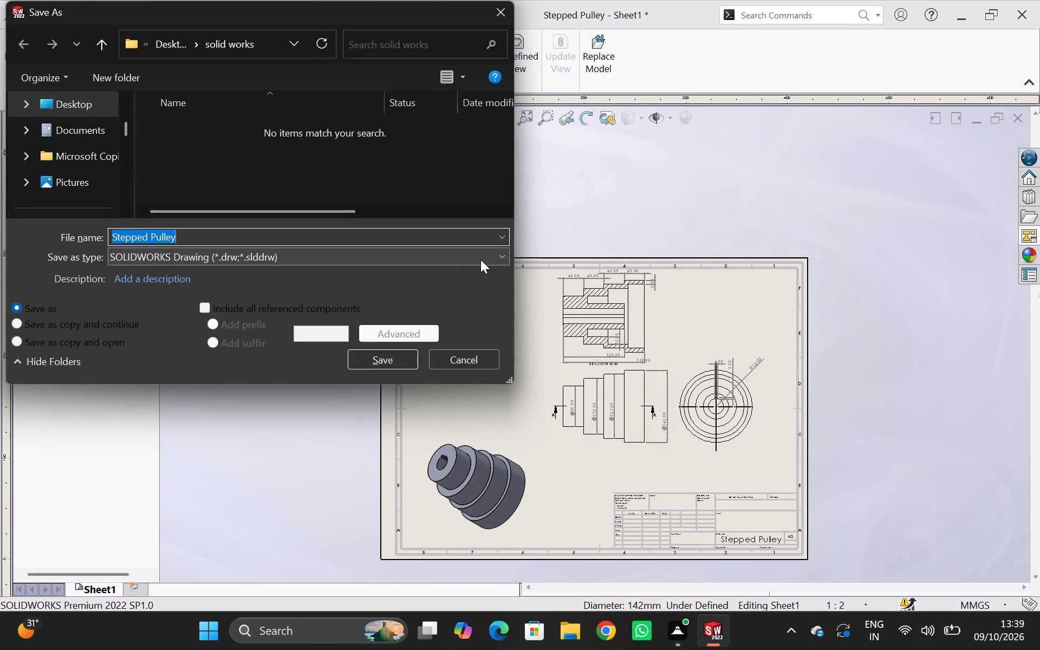
{"action": "left_click", "coordinate": [500, 251]}
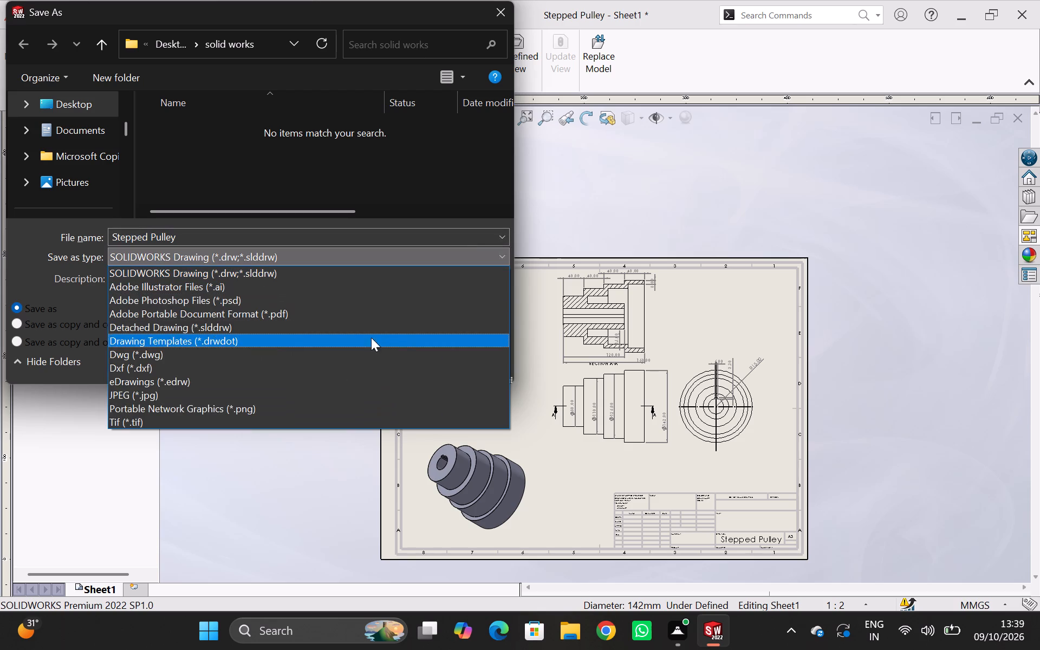
{"action": "left_click", "coordinate": [370, 318]}
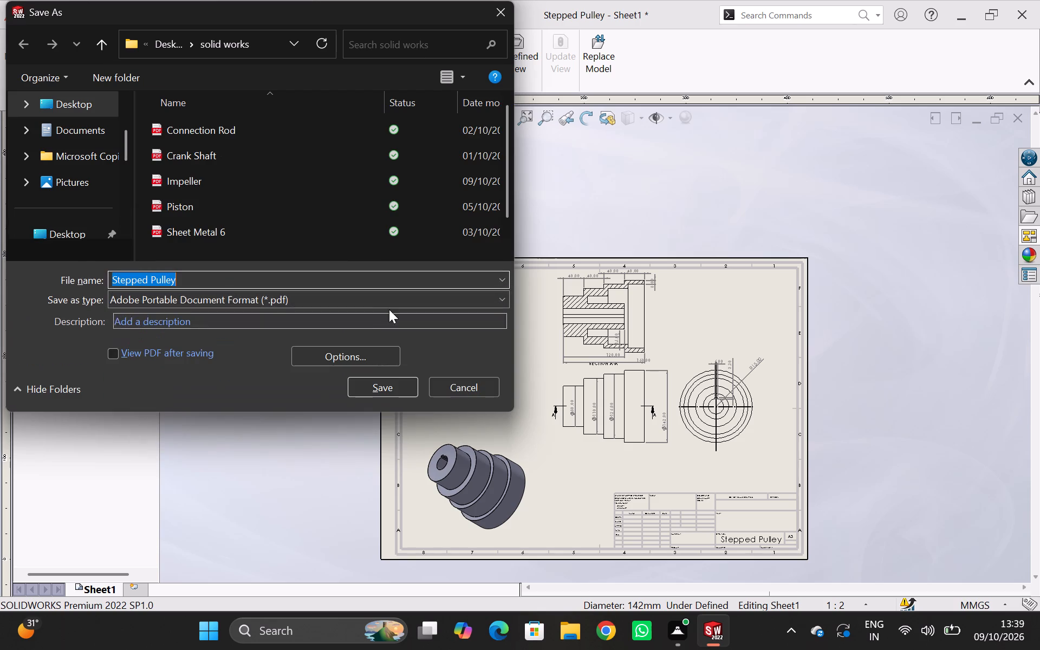
{"action": "left_click", "coordinate": [401, 382]}
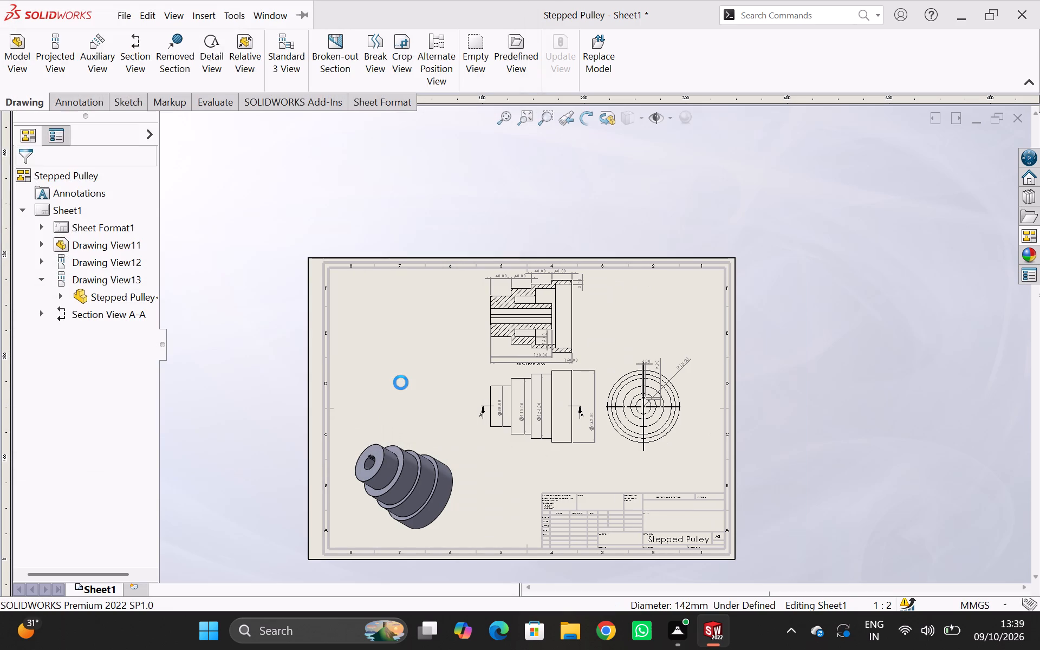